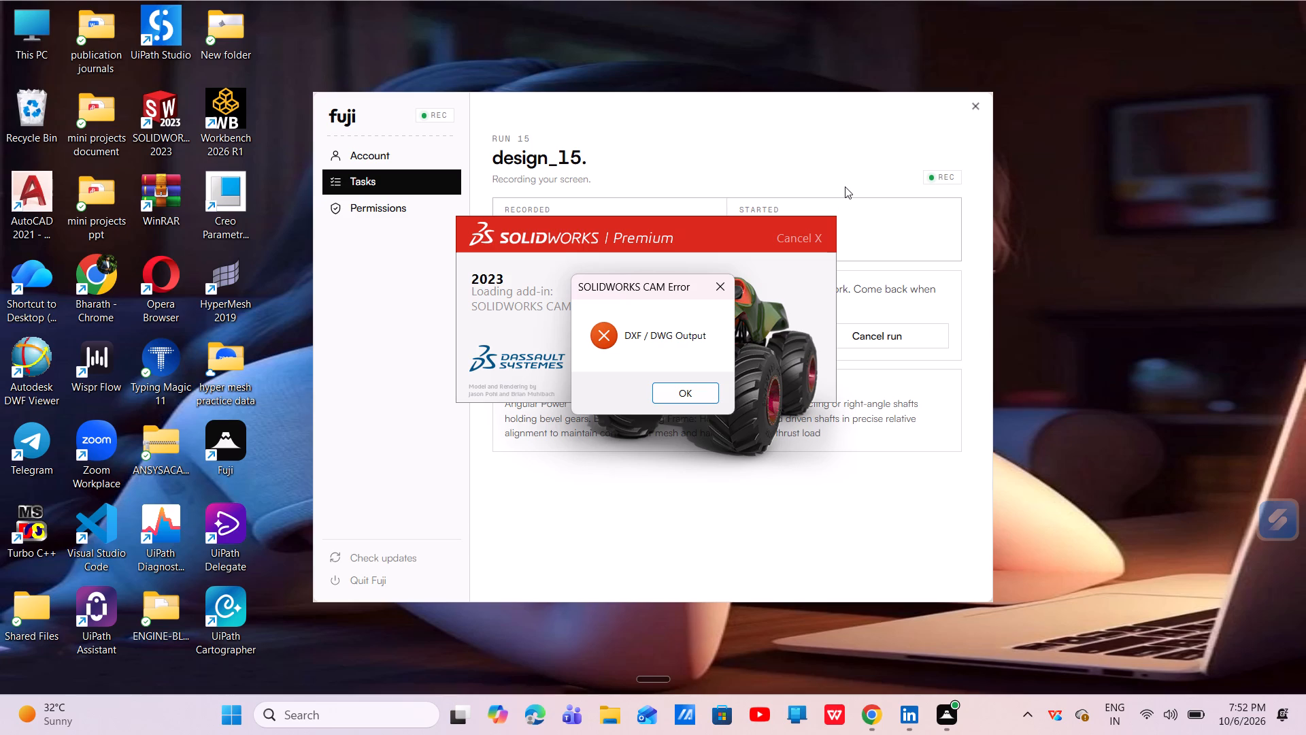
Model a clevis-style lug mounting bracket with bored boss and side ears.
Dismiss the CAM add-in startup error and create a new part document.
{"action": "left_click", "coordinate": [687, 406]}
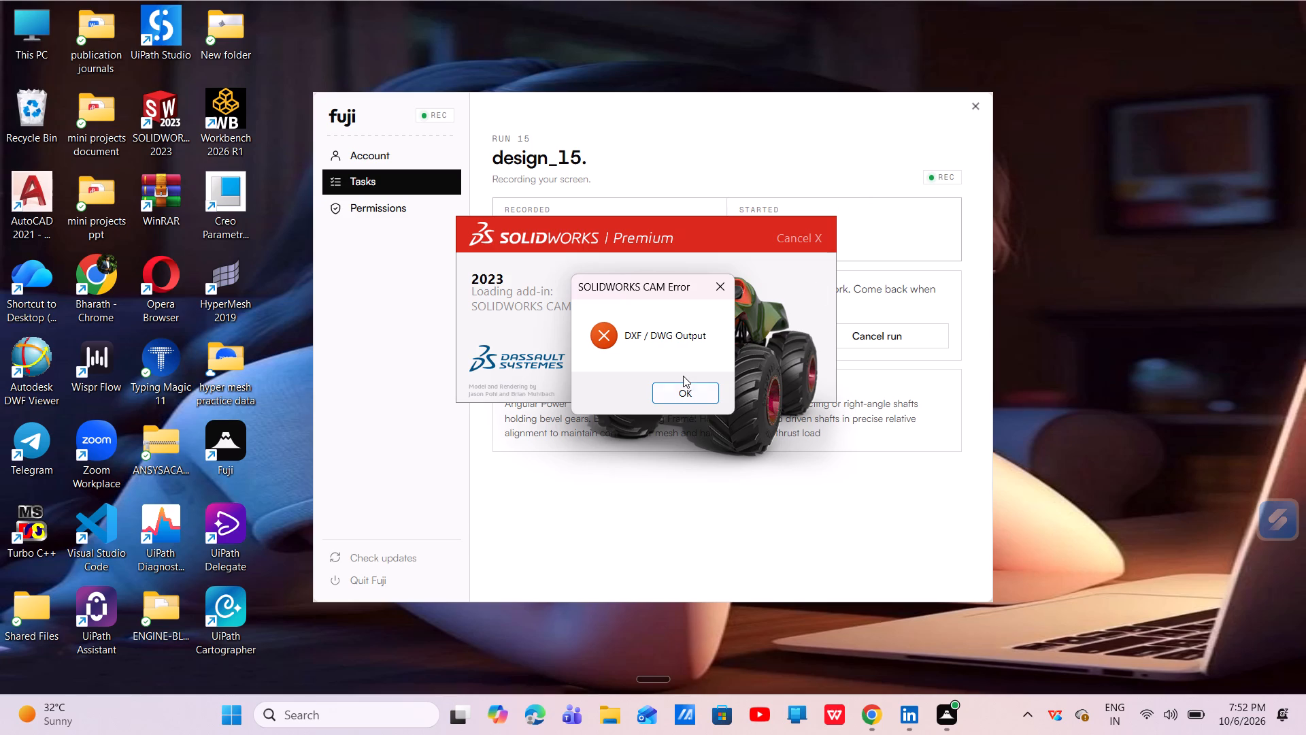
{"action": "left_click", "coordinate": [682, 390]}
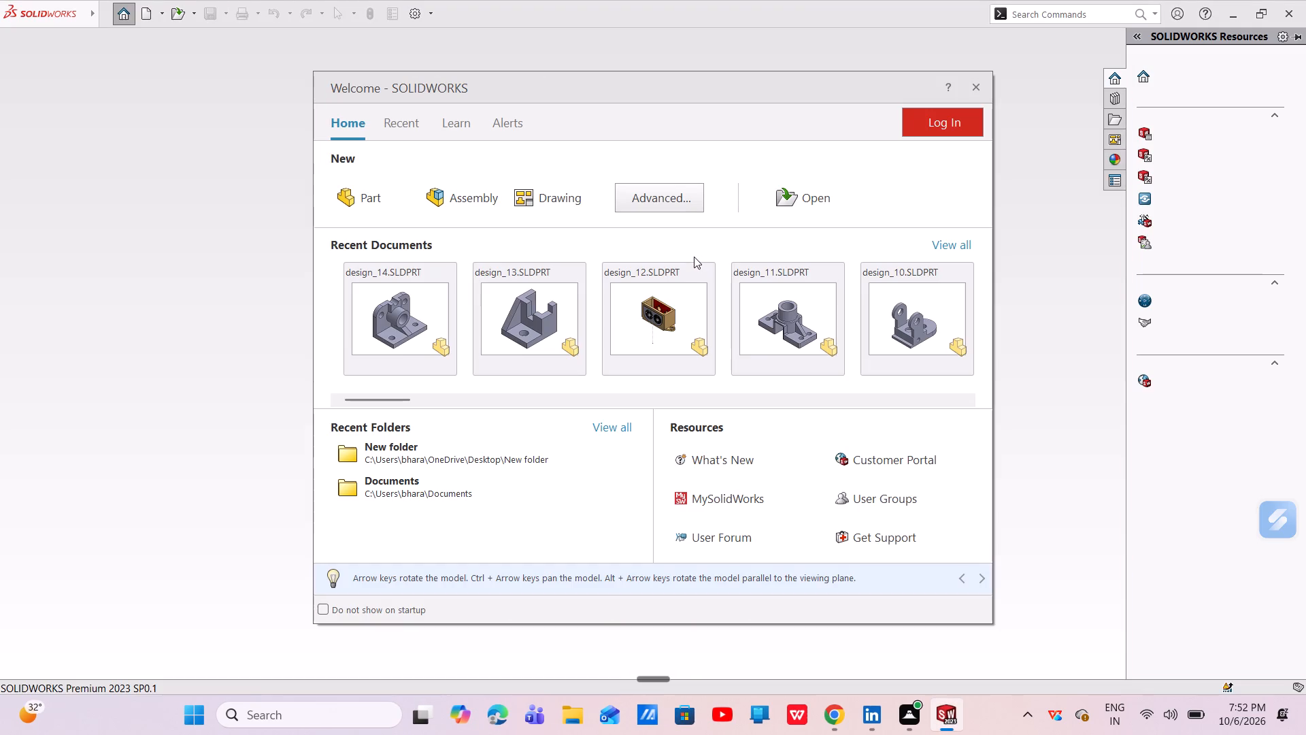
{"action": "left_click", "coordinate": [382, 191]}
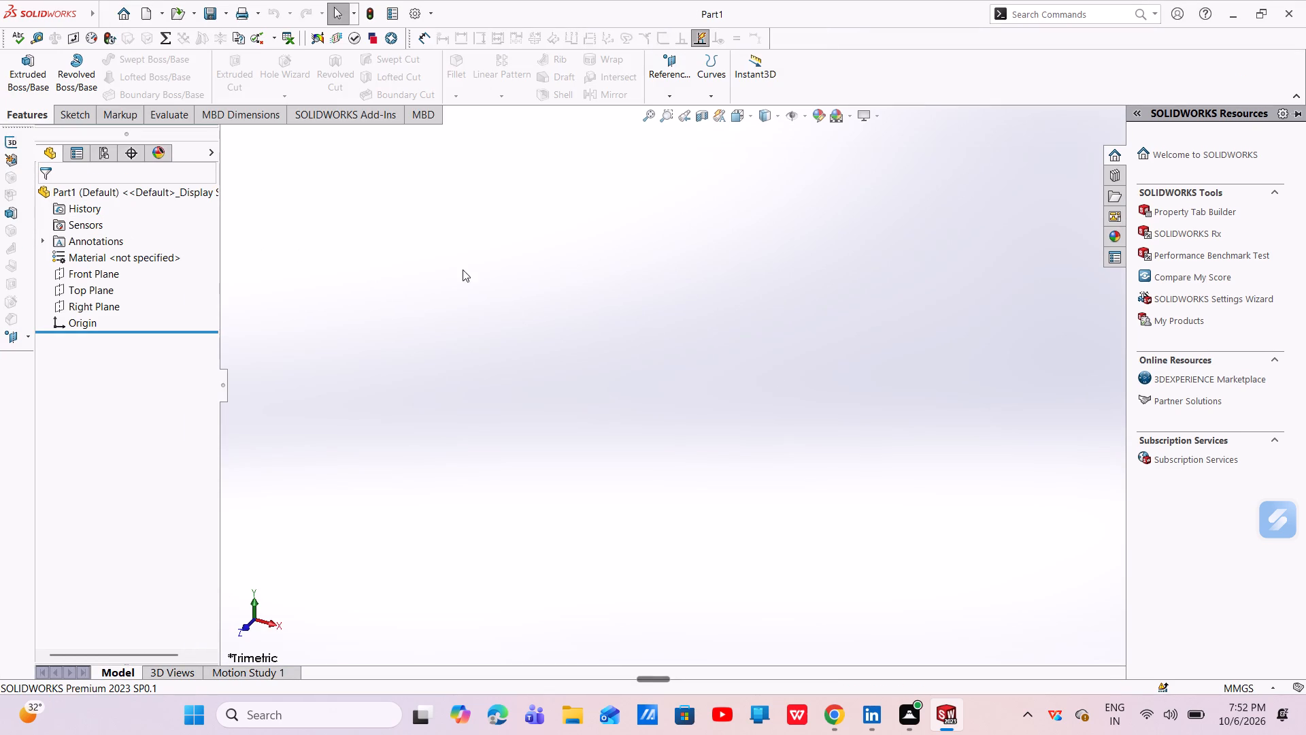
Sketch a center rectangle about 54 mm high on the Top Plane, centred on the origin.
{"action": "left_click", "coordinate": [86, 294]}
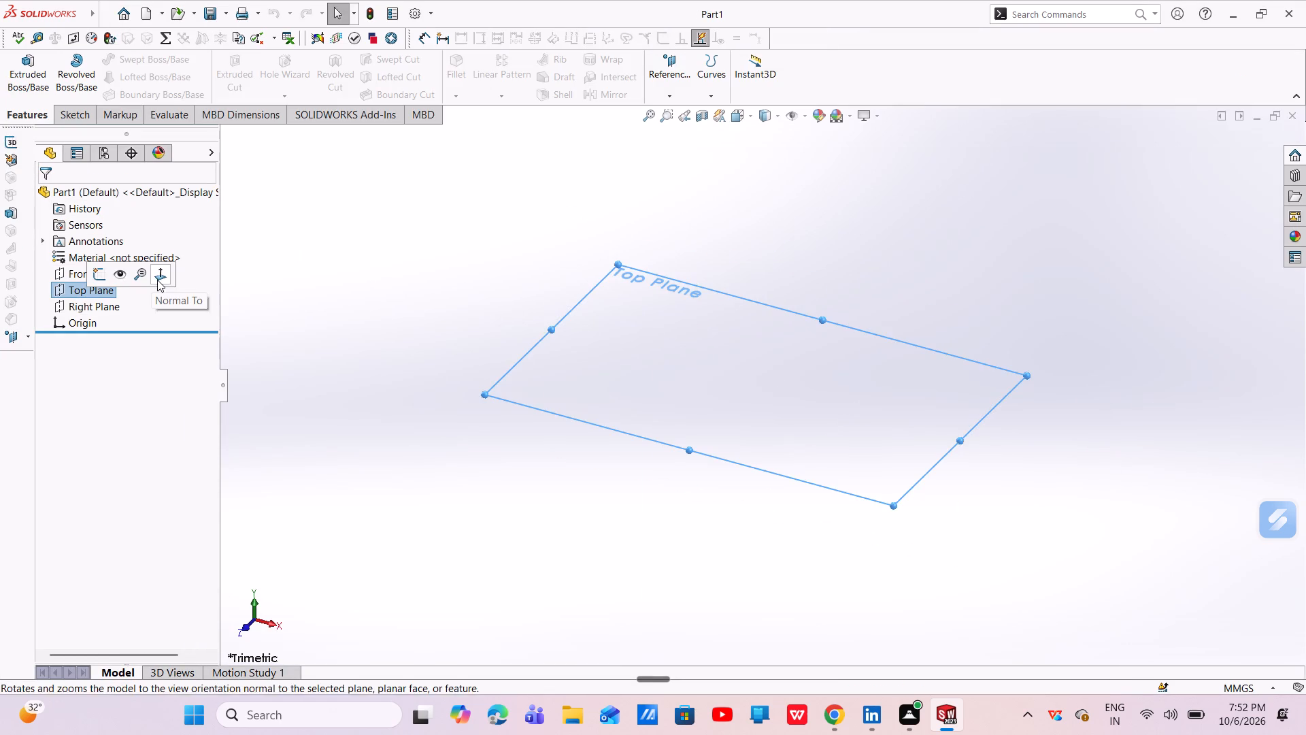
{"action": "left_click", "coordinate": [157, 280]}
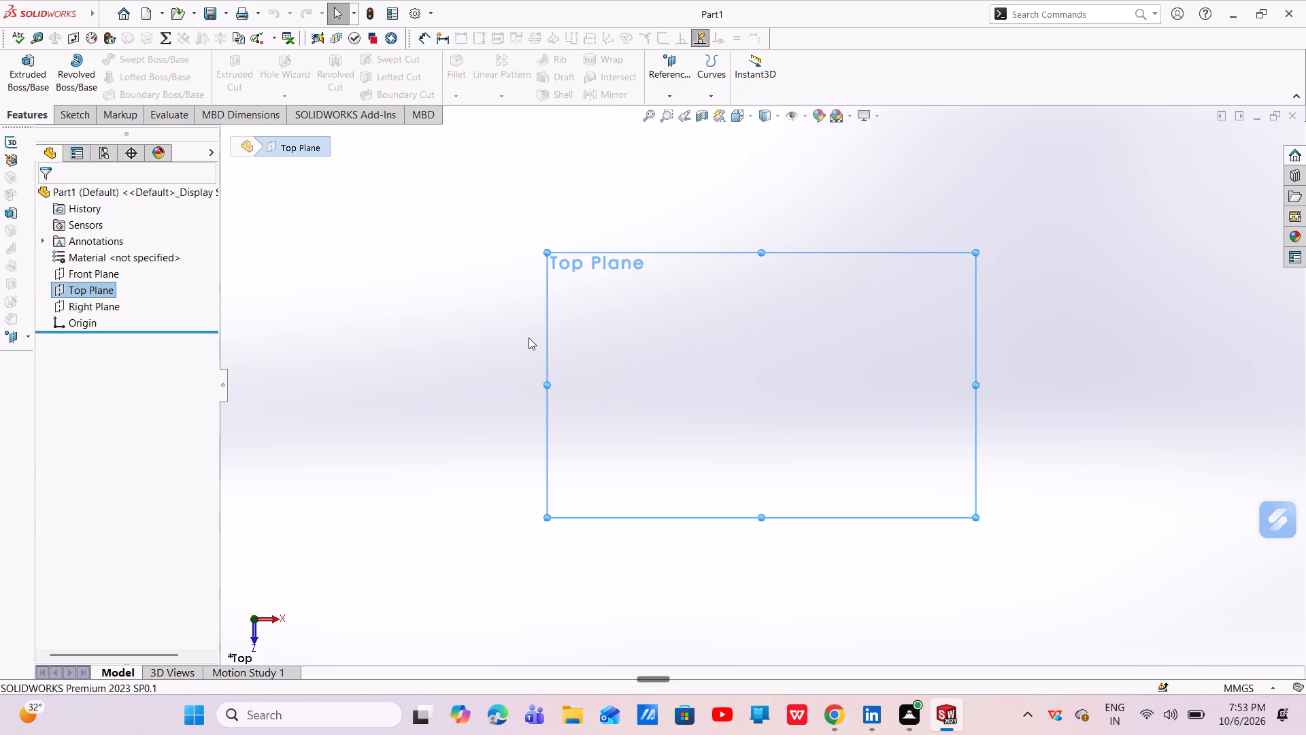
{"action": "left_click", "coordinate": [69, 107]}
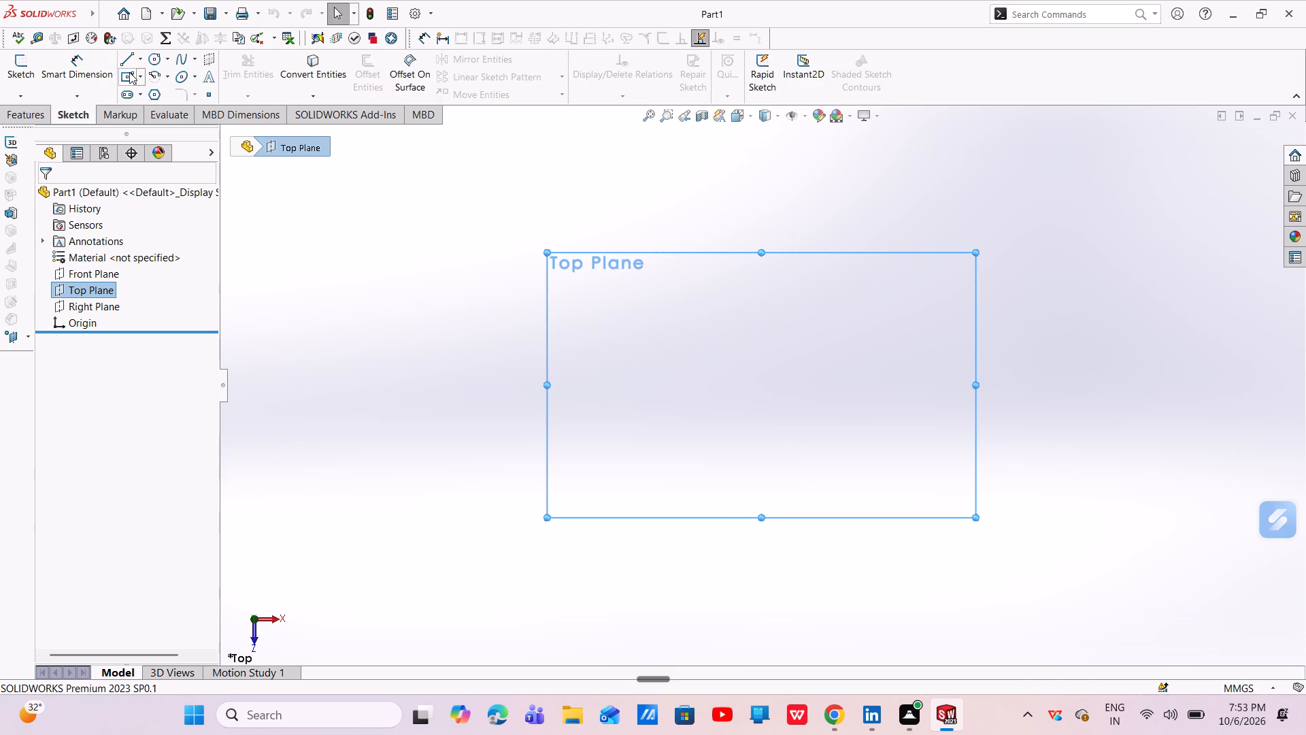
{"action": "left_click", "coordinate": [129, 72]}
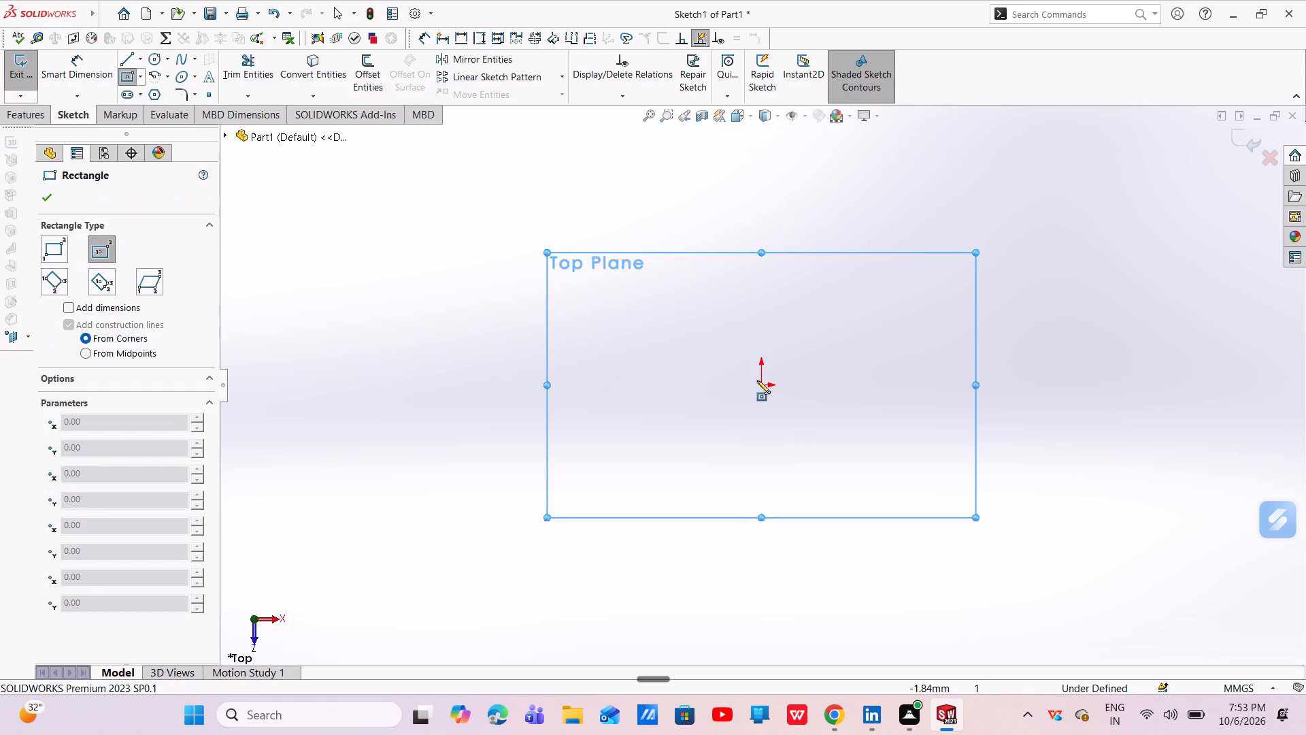
{"action": "left_click", "coordinate": [762, 383]}
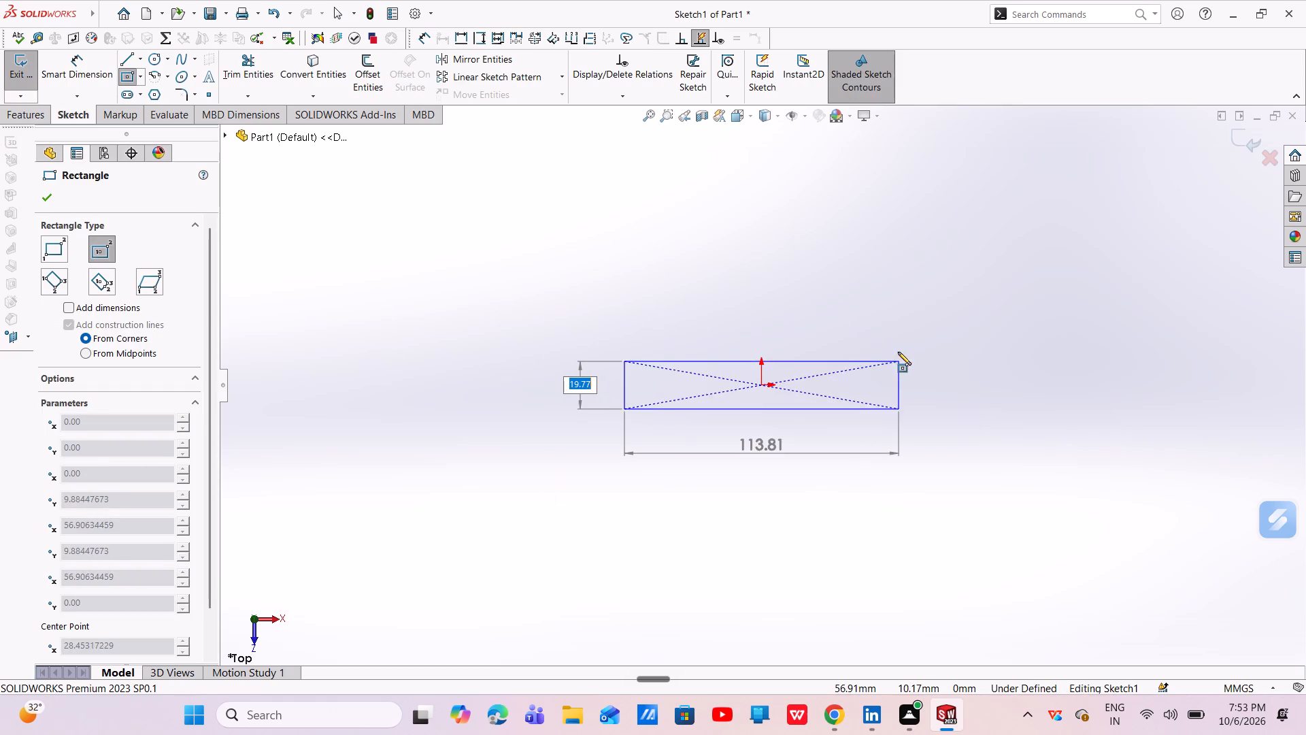
{"action": "left_click", "coordinate": [896, 320]}
{"action": "key", "text": "Escape"}
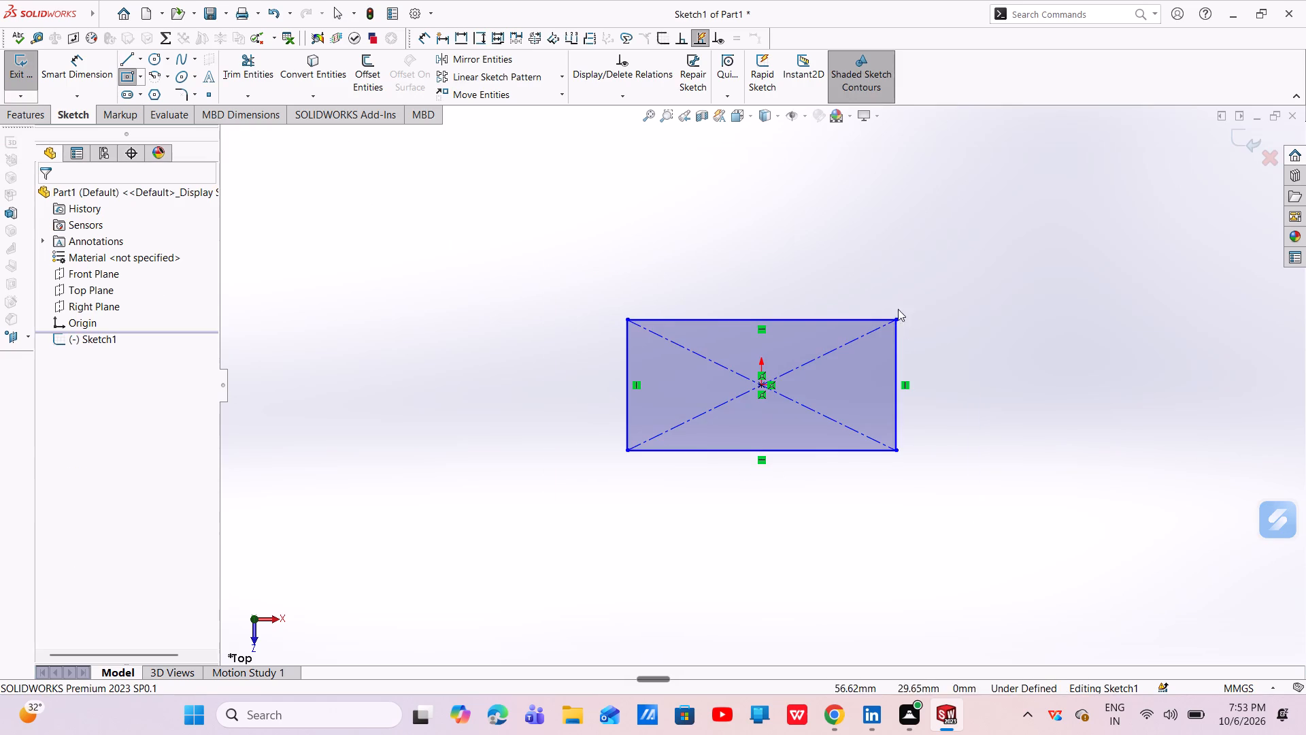
Dimension the rectangle with a vertical side of 90 mm and a horizontal side of 88 mm.
{"action": "left_click", "coordinate": [82, 80]}
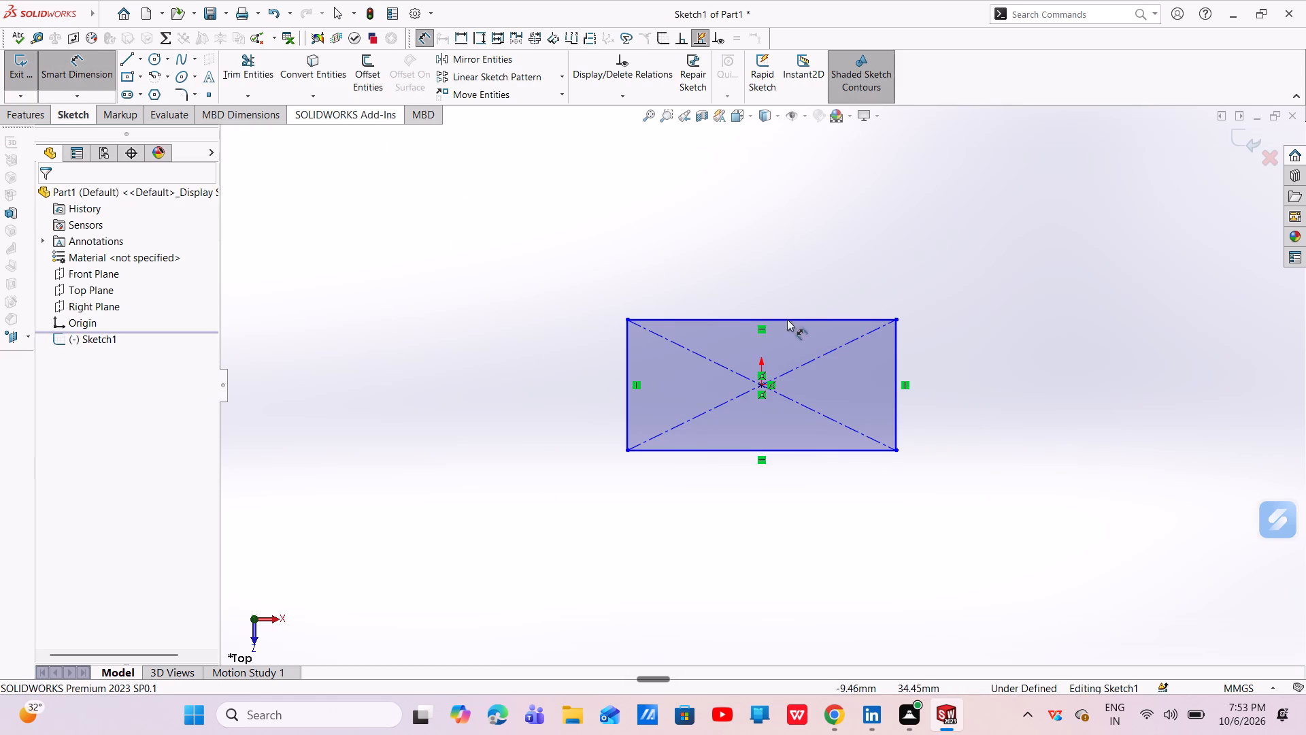
{"action": "left_click", "coordinate": [892, 376]}
{"action": "left_click", "coordinate": [986, 376]}
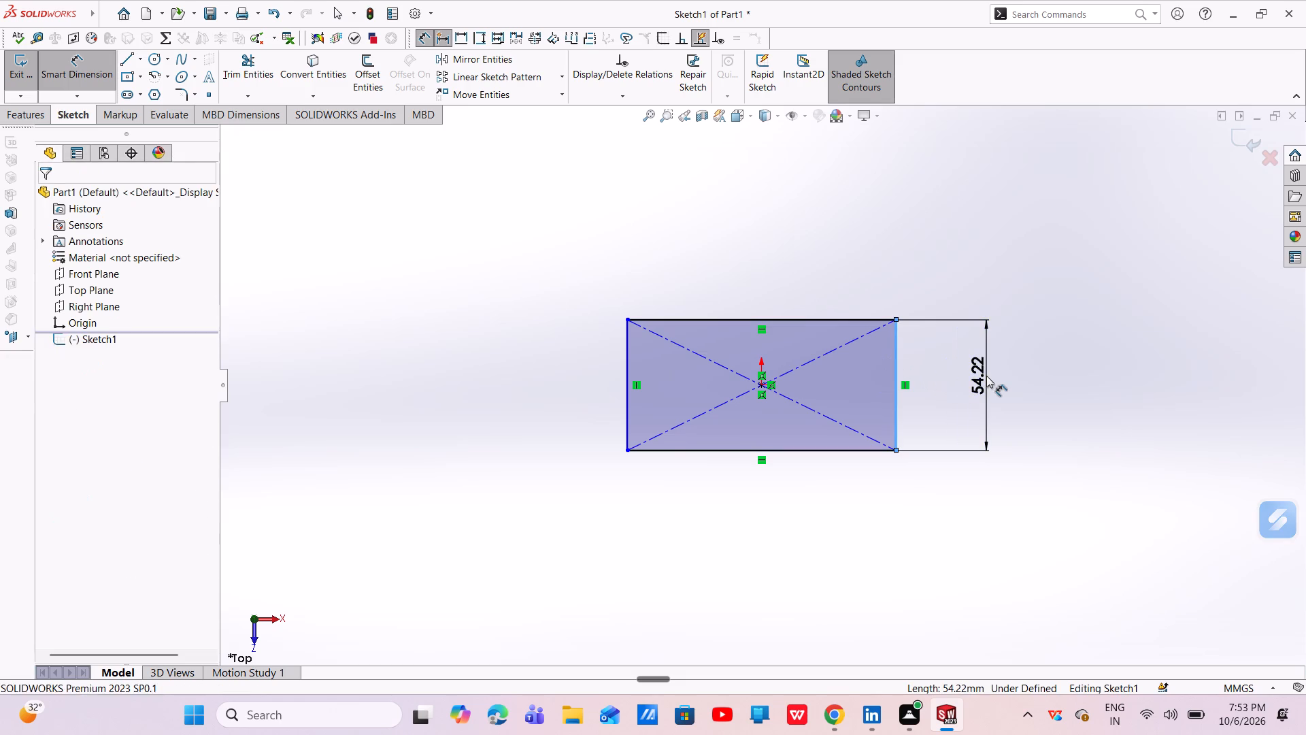
{"action": "key", "text": "BackSpace"}
{"action": "type", "text": "90"}
{"action": "key", "text": "Return"}
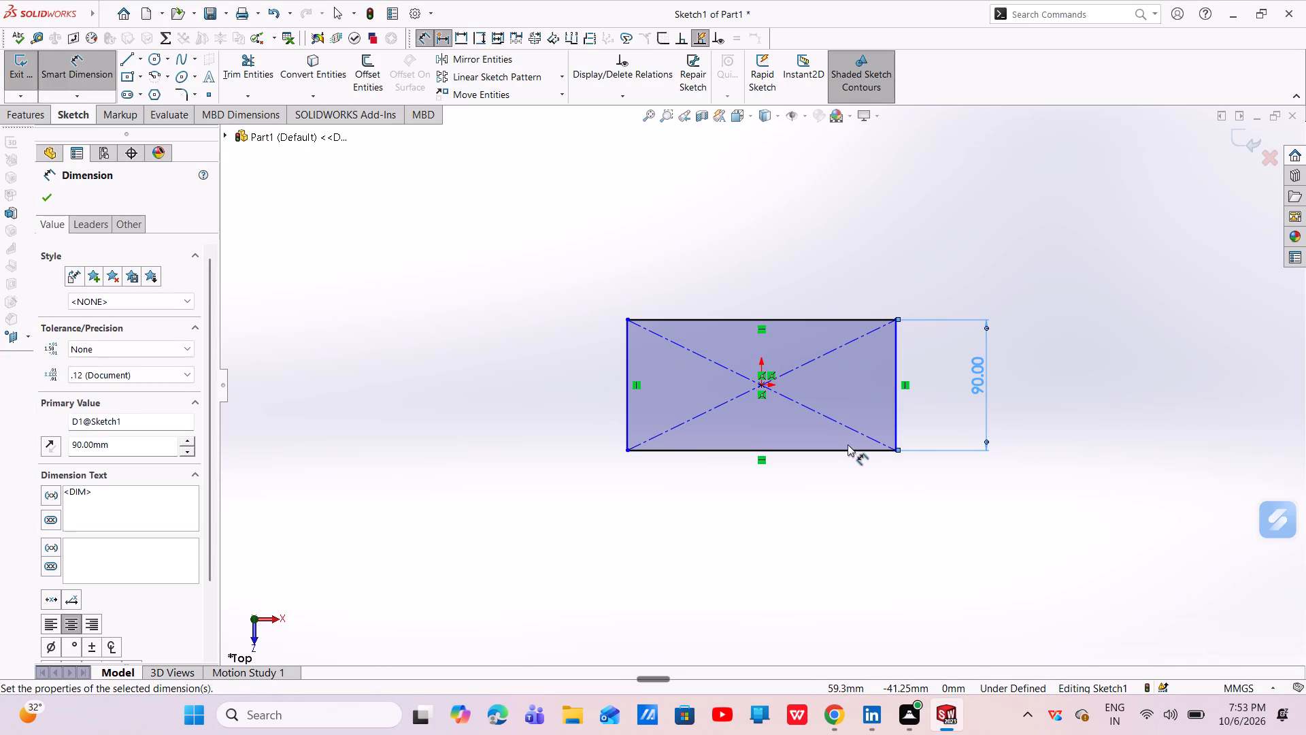
{"action": "left_click", "coordinate": [846, 451]}
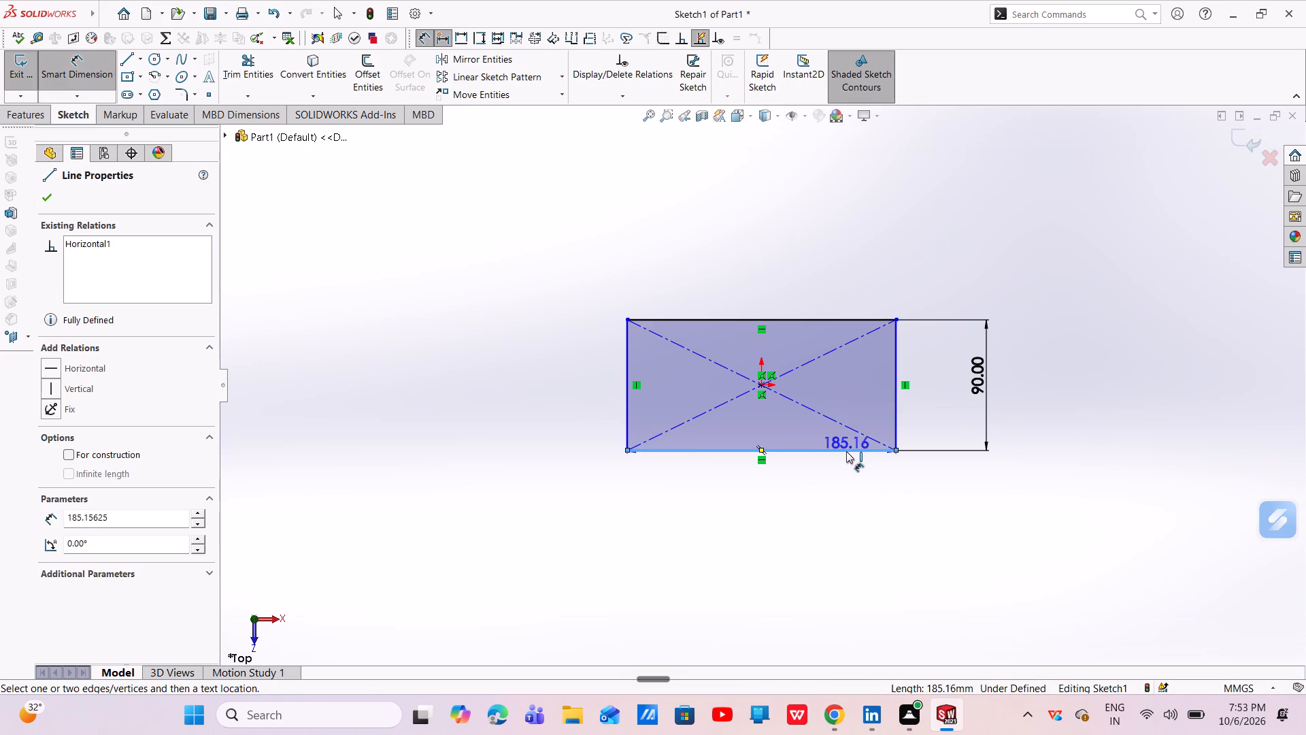
{"action": "left_click", "coordinate": [824, 500]}
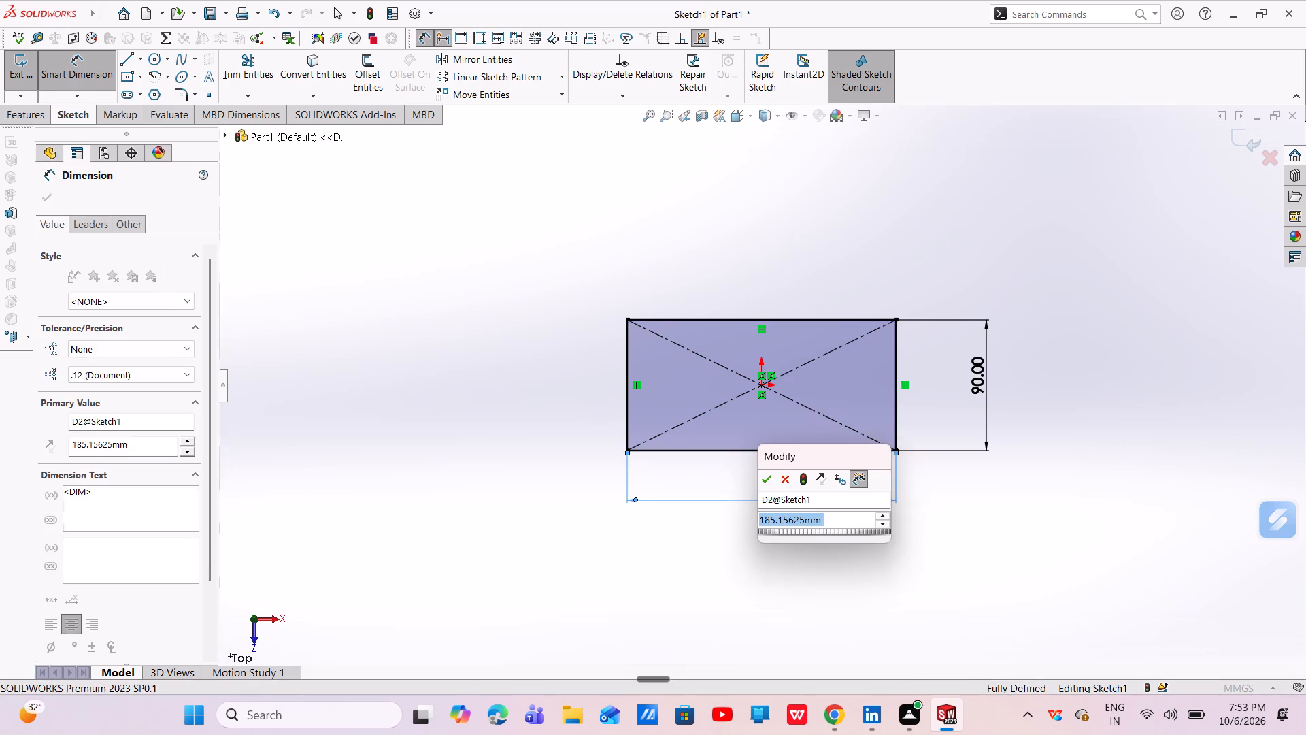
{"action": "key", "text": "BackSpace"}
{"action": "type", "text": "88"}
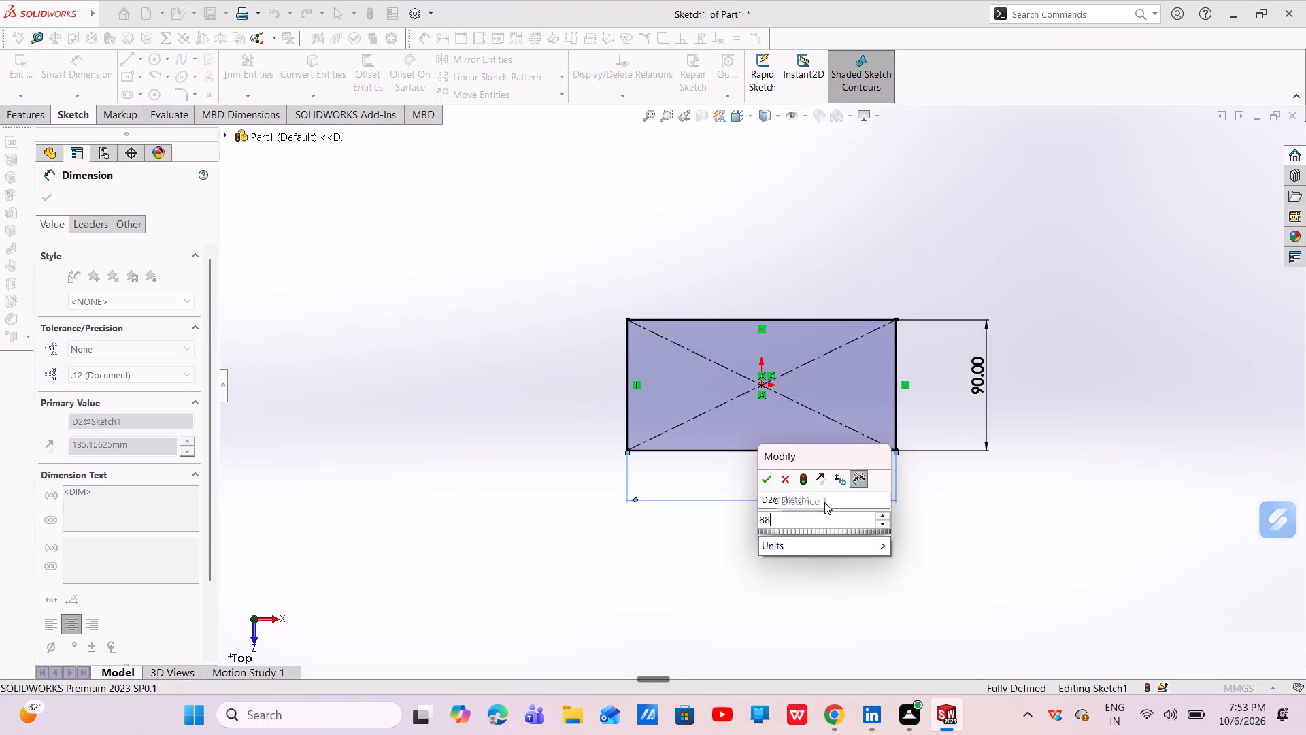
{"action": "key", "text": "Return"}
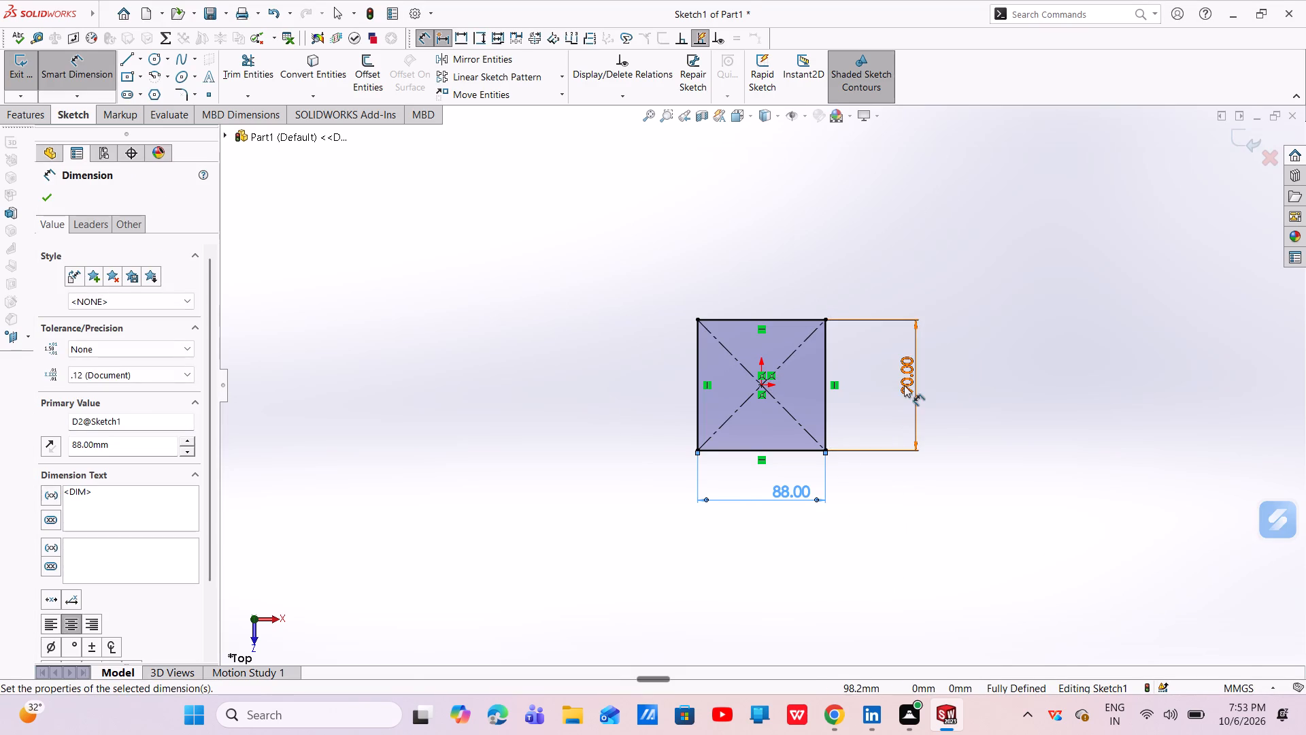
Set the rectangle's vertical dimension to 88 mm and its horizontal dimension to 90 mm.
{"action": "double_click", "coordinate": [904, 385]}
{"action": "key", "text": "BackSpace"}
{"action": "type", "text": "88"}
{"action": "key", "text": "Return"}
{"action": "double_click", "coordinate": [794, 493]}
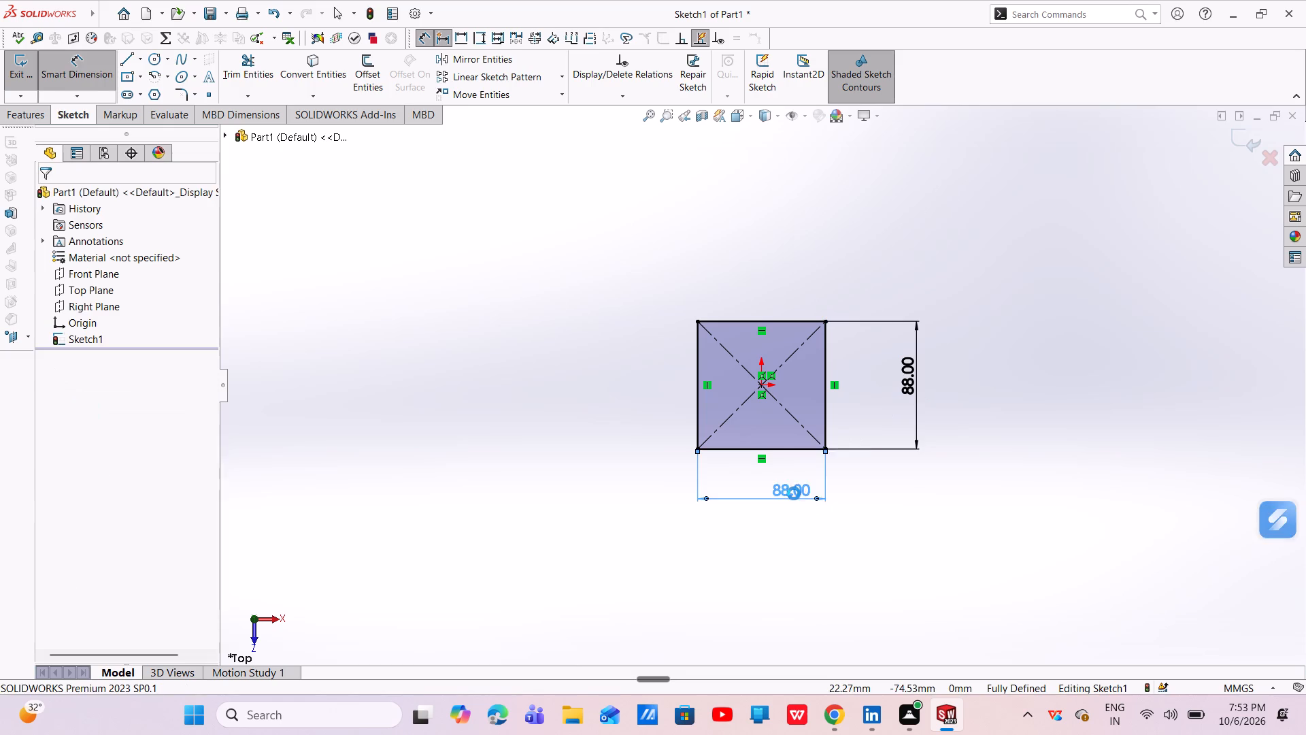
{"action": "key", "text": "BackSpace"}
{"action": "type", "text": "90"}
{"action": "key", "text": "Return"}
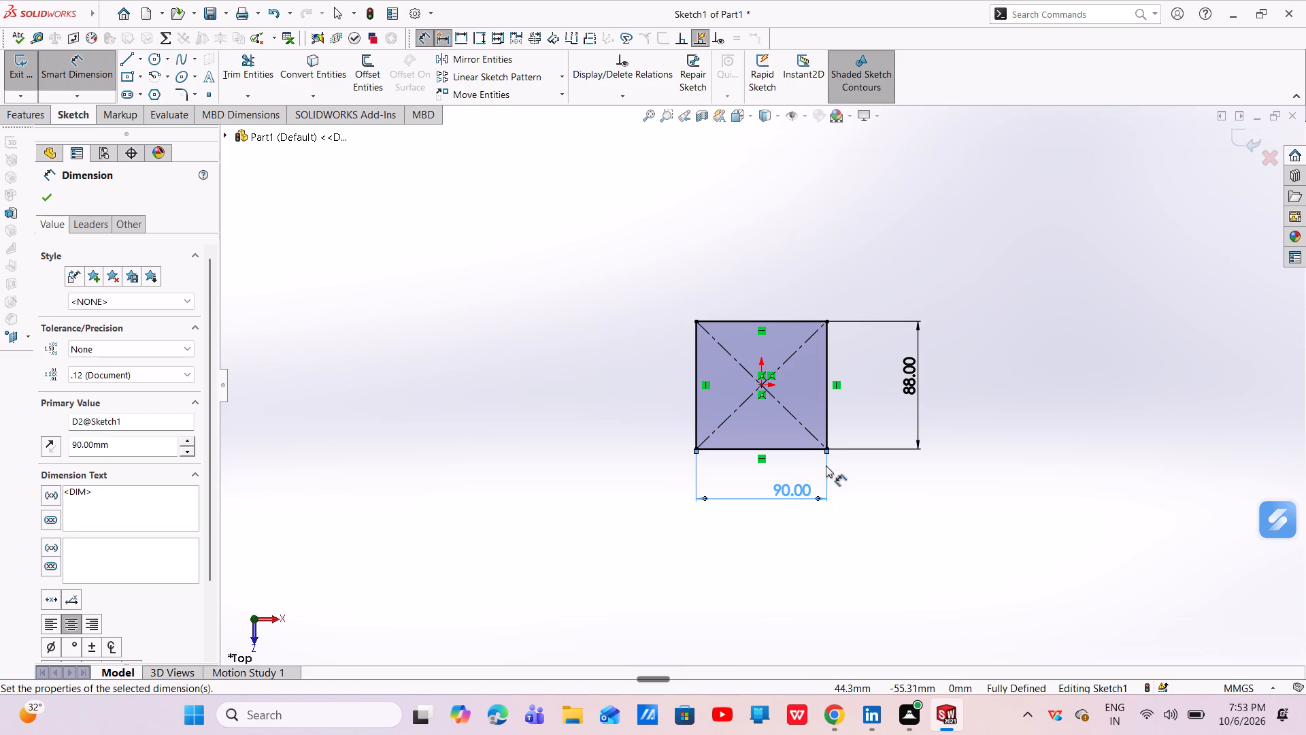
Set the rectangle's horizontal dimension to 150 mm and finish dimensioning.
{"action": "double_click", "coordinate": [788, 496]}
{"action": "key", "text": "BackSpace"}
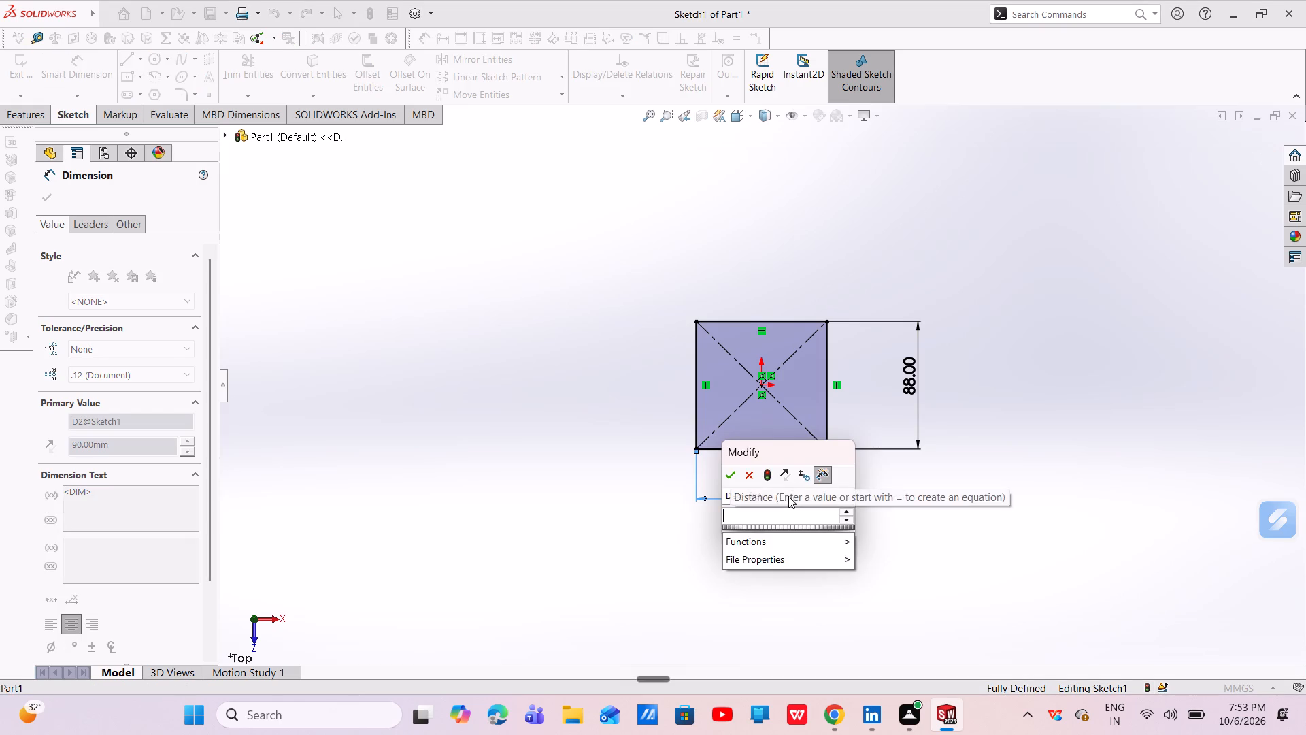
{"action": "type", "text": "150"}
{"action": "key", "text": "Return"}
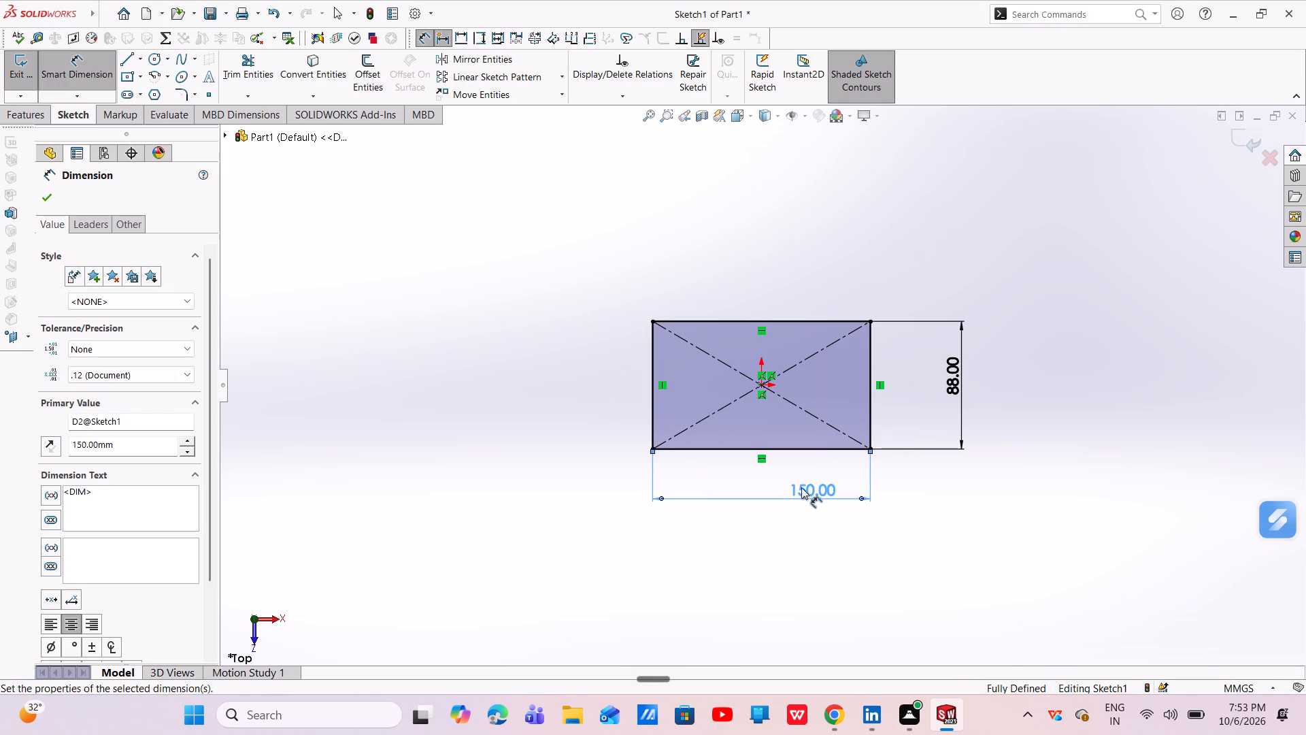
{"action": "left_click", "coordinate": [50, 196]}
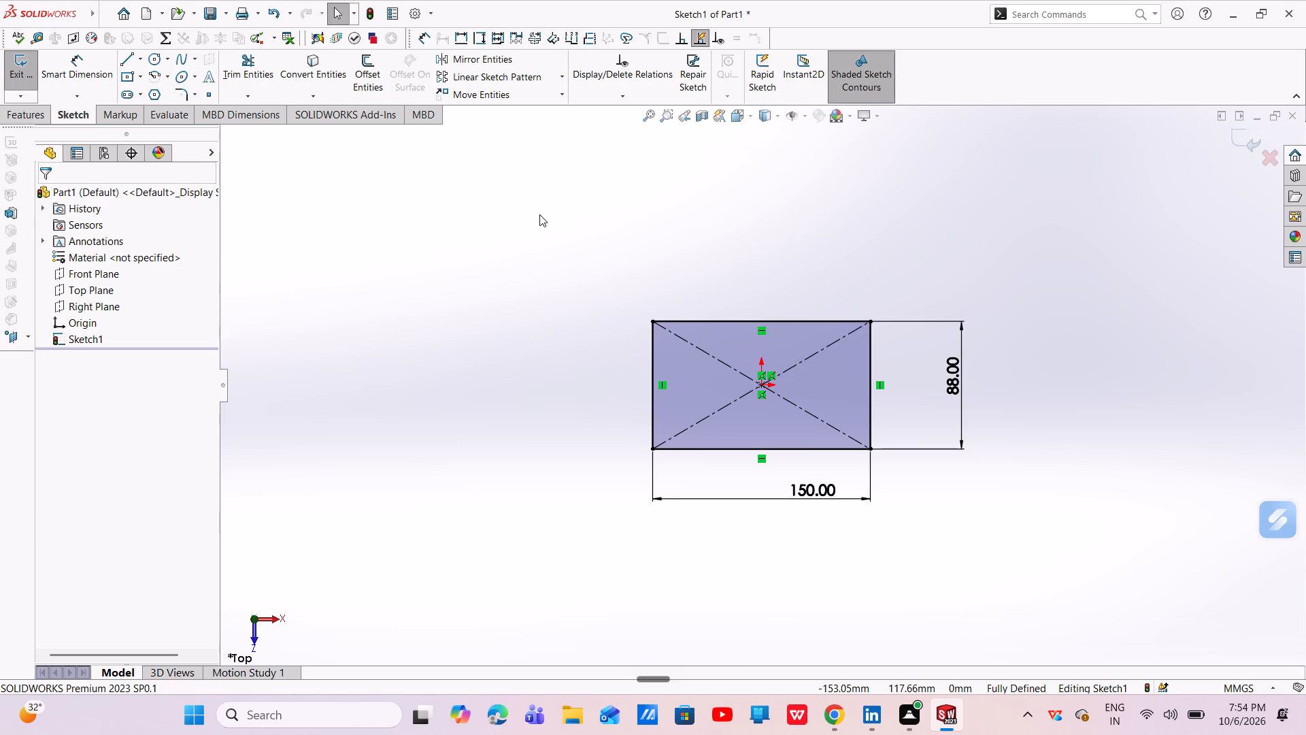
Extrude the rectangle 10 mm as a blind boss to form the base plate.
{"action": "scroll", "coordinate": [758, 361], "scroll_direction": "down", "scroll_amount": 2}
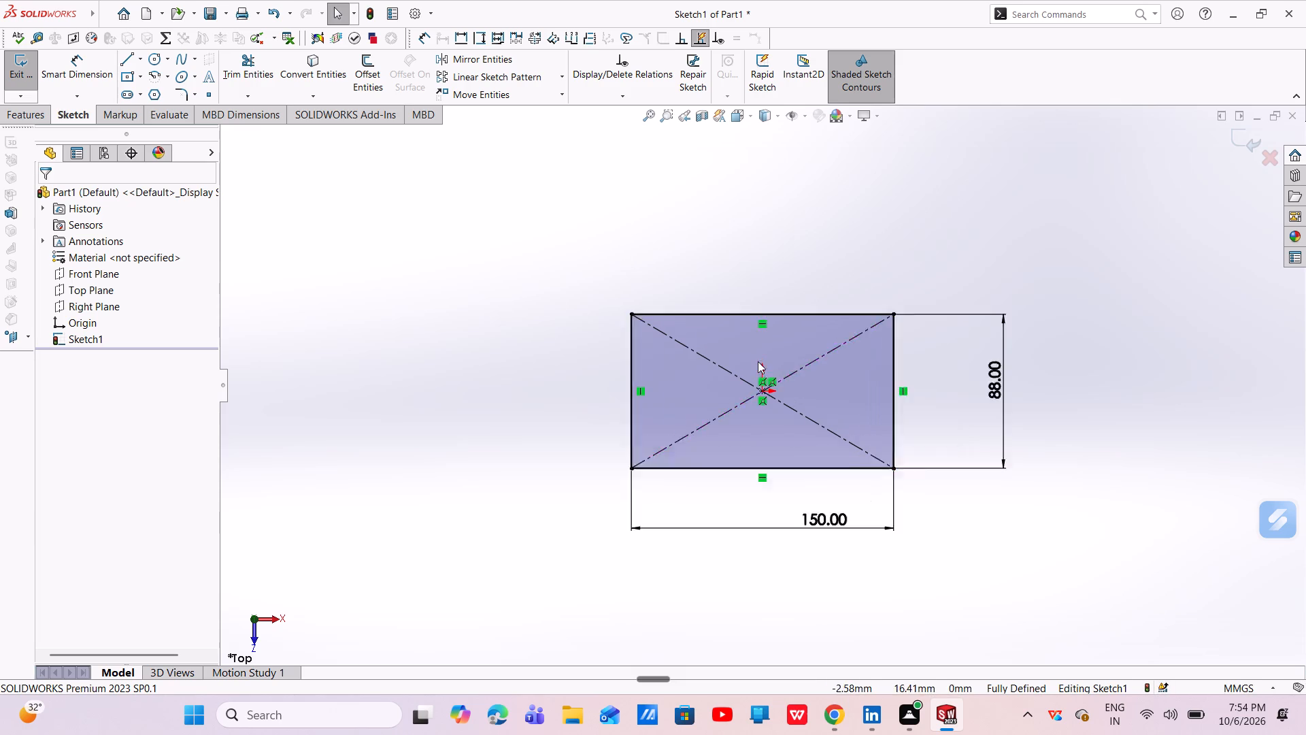
{"action": "scroll", "coordinate": [758, 361], "scroll_direction": "down", "scroll_amount": 3}
{"action": "scroll", "coordinate": [888, 638], "scroll_direction": "up", "scroll_amount": 1}
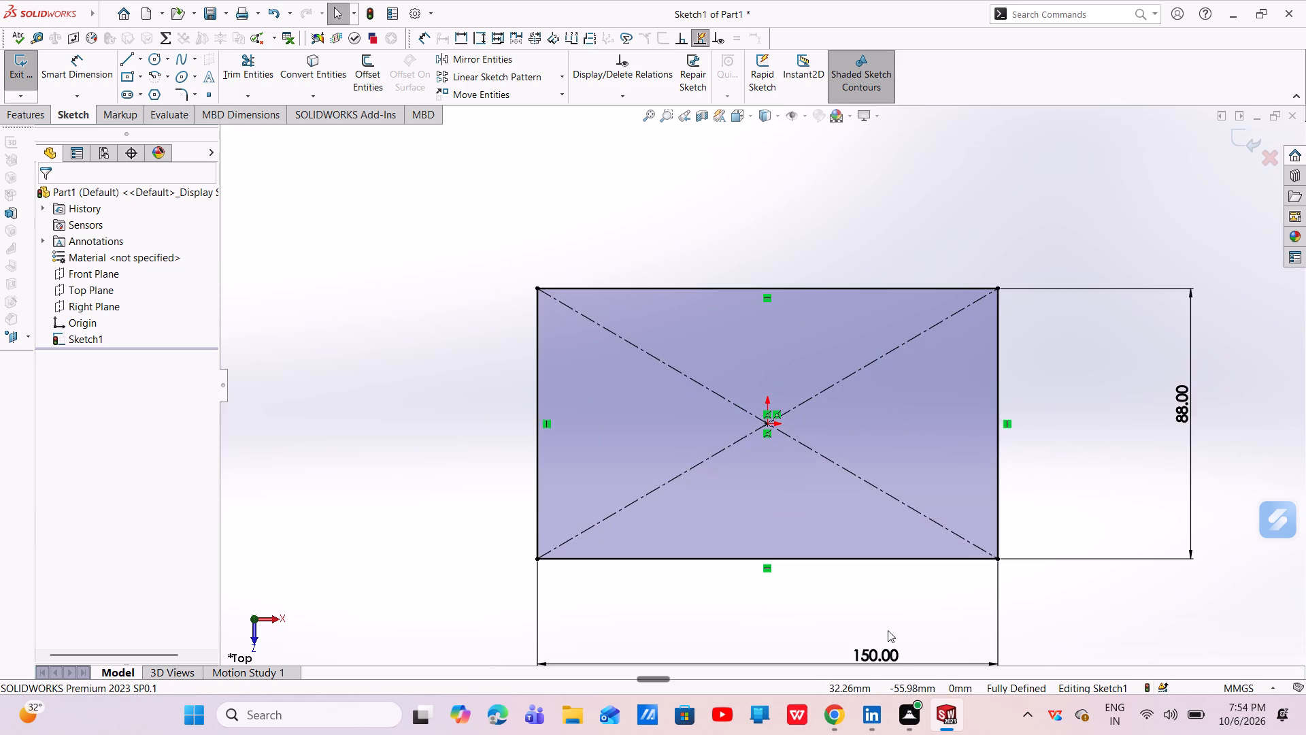
{"action": "scroll", "coordinate": [889, 603], "scroll_direction": "down", "scroll_amount": 1}
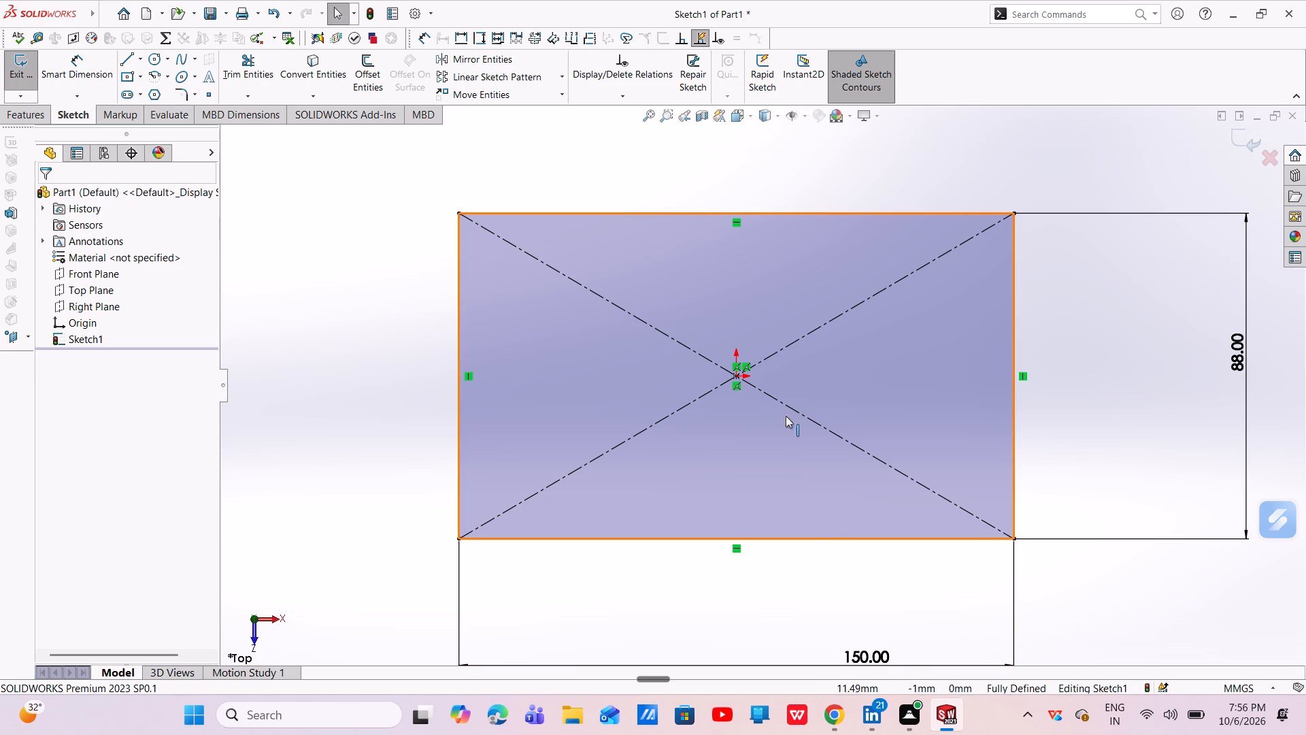
{"action": "key", "text": "Escape"}
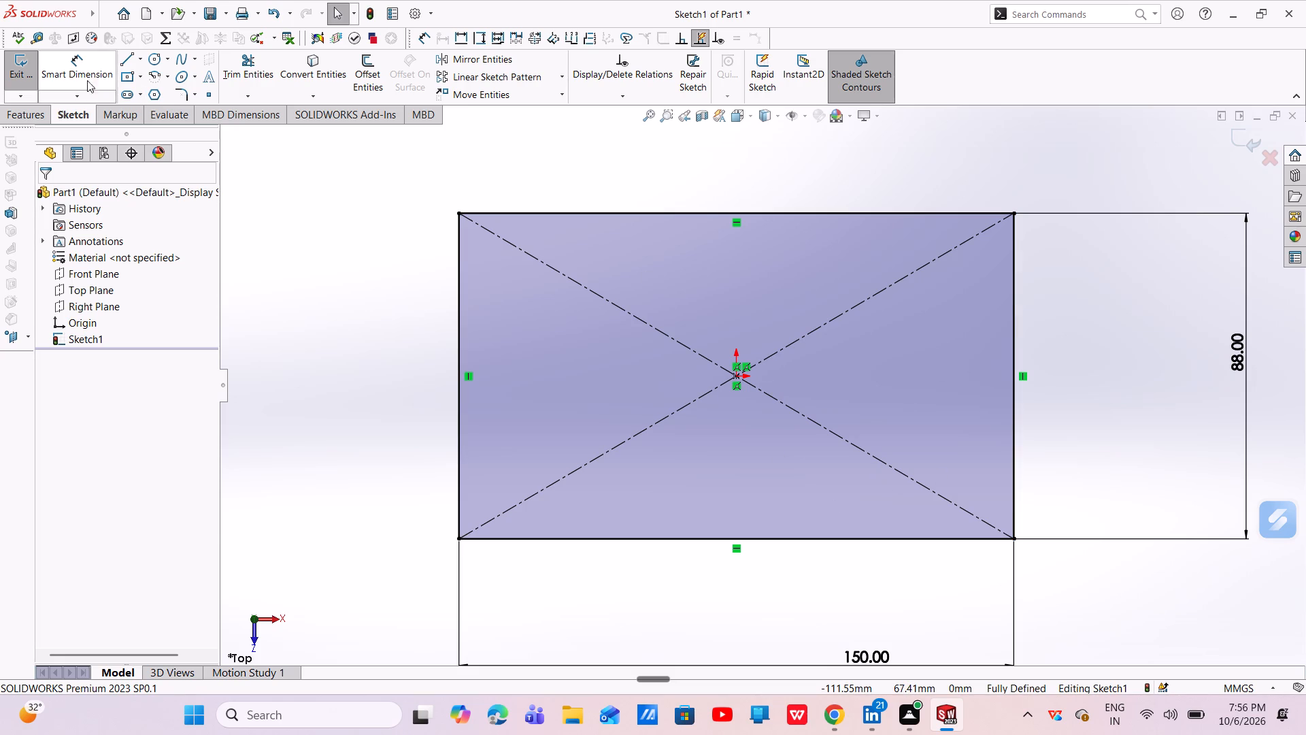
{"action": "left_click", "coordinate": [31, 116]}
{"action": "left_click", "coordinate": [48, 63]}
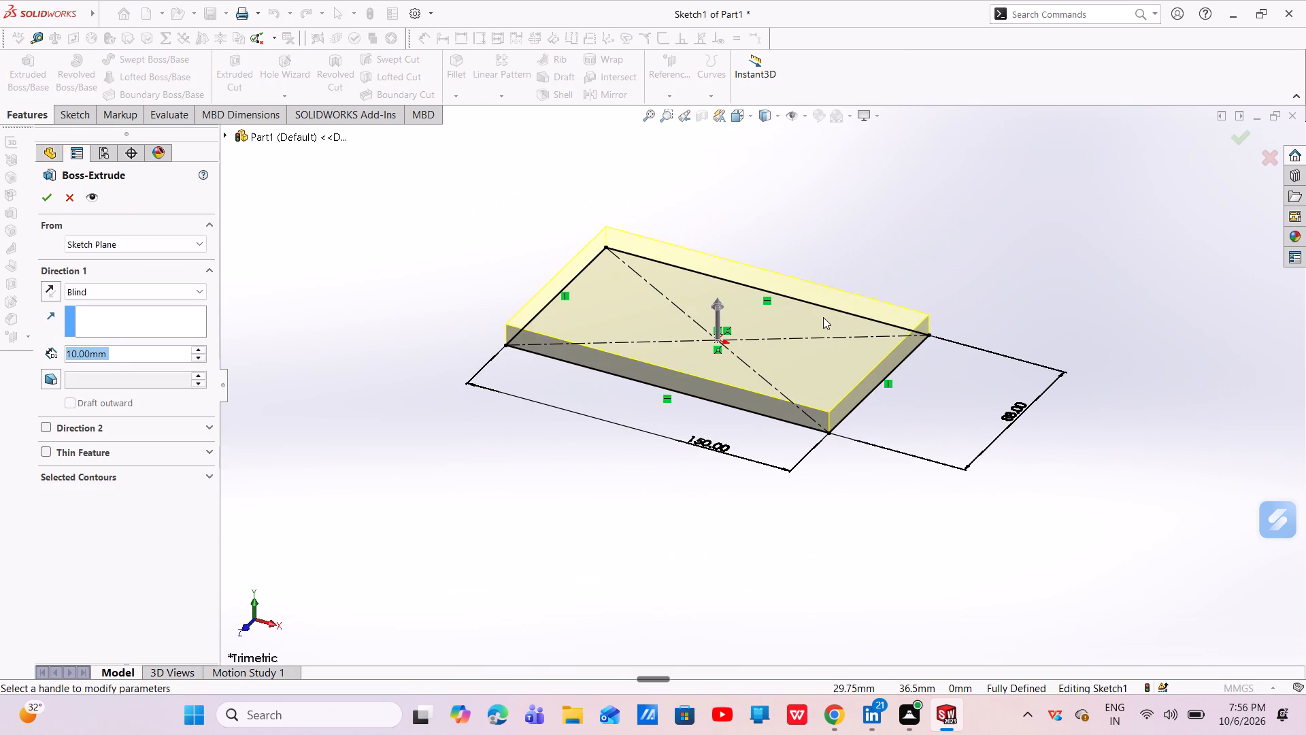
{"action": "key", "text": "Return"}
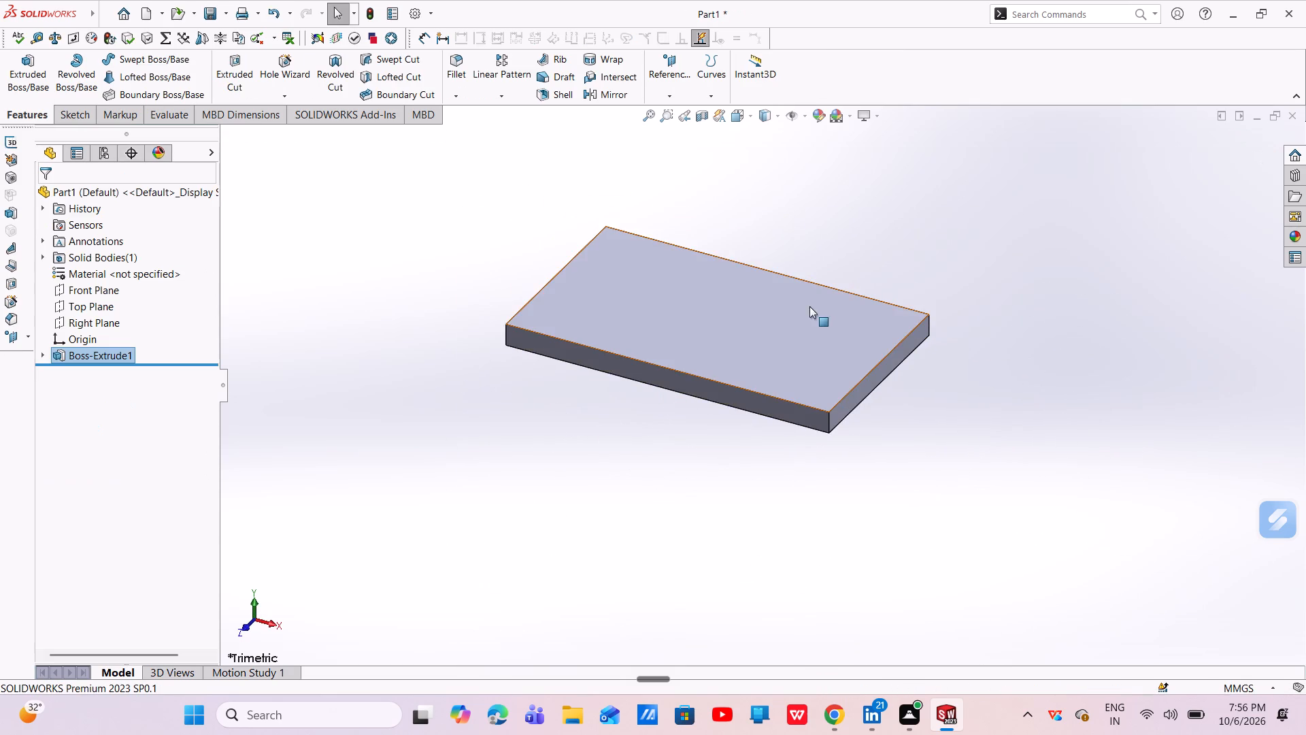
On a new sketch on the plate's top face, draw a line about 27 mm long from the front-right corner along the right edge.
{"action": "left_click", "coordinate": [809, 331]}
{"action": "left_click", "coordinate": [871, 290]}
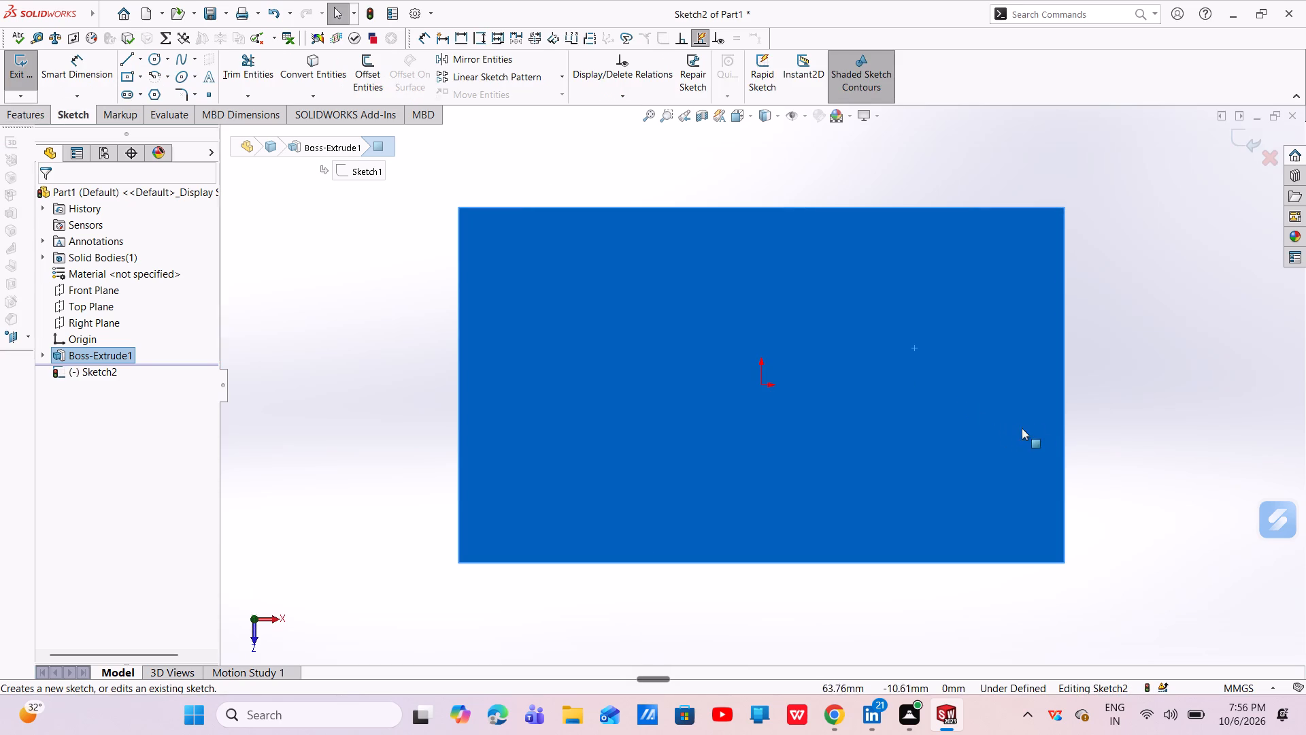
{"action": "key", "text": "Escape"}
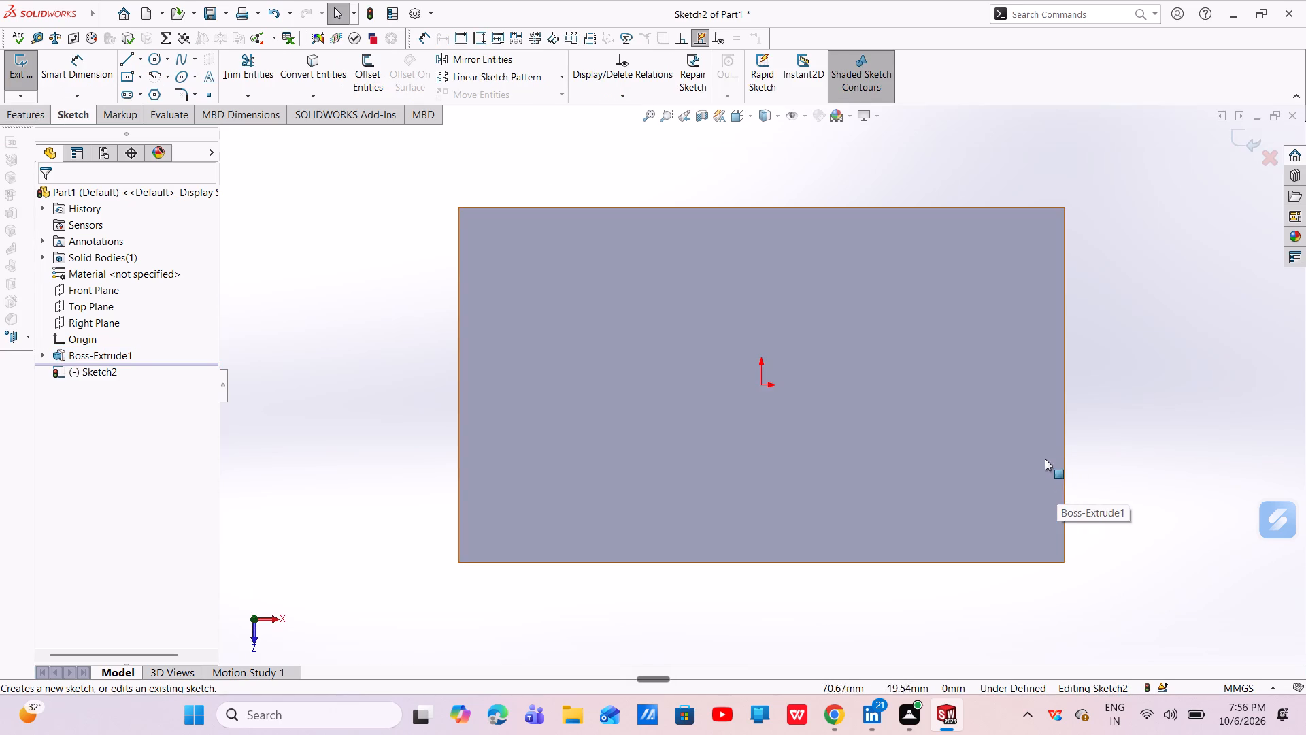
{"action": "scroll", "coordinate": [1043, 453], "scroll_direction": "down", "scroll_amount": 1}
{"action": "scroll", "coordinate": [1043, 452], "scroll_direction": "up", "scroll_amount": 2}
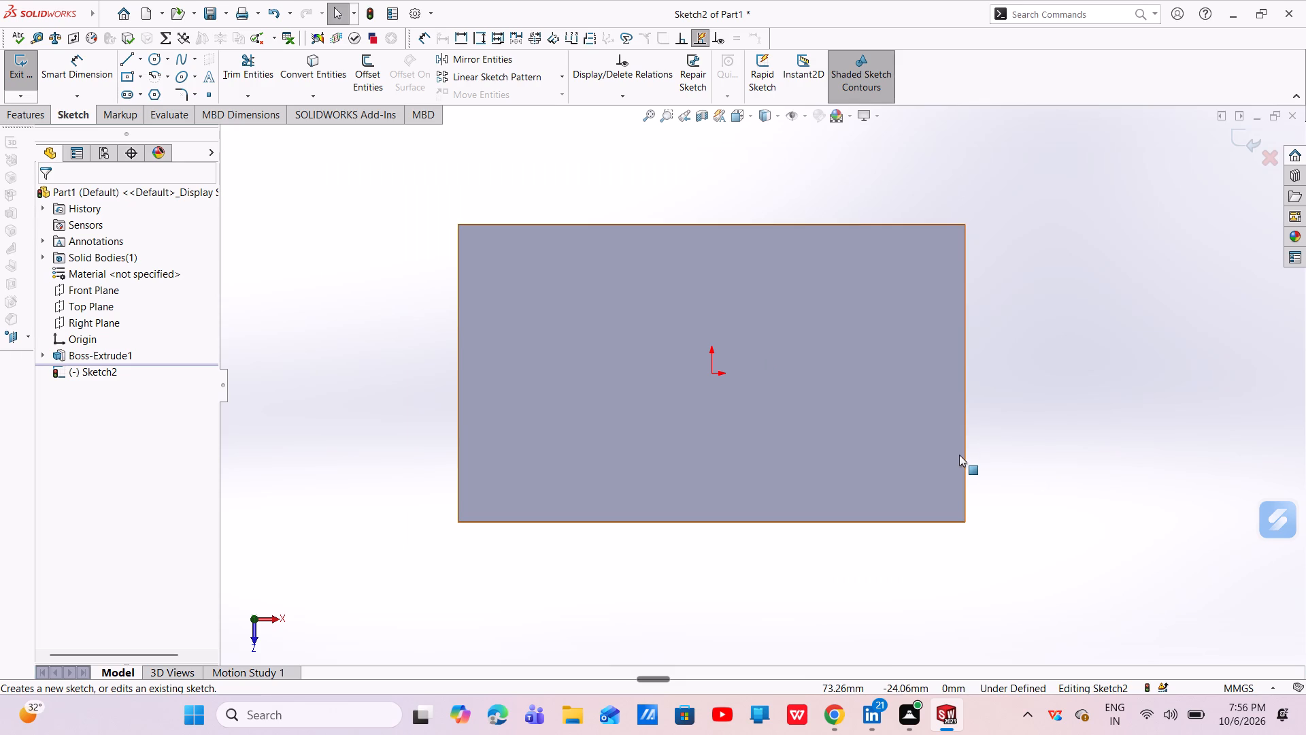
{"action": "left_click", "coordinate": [125, 56]}
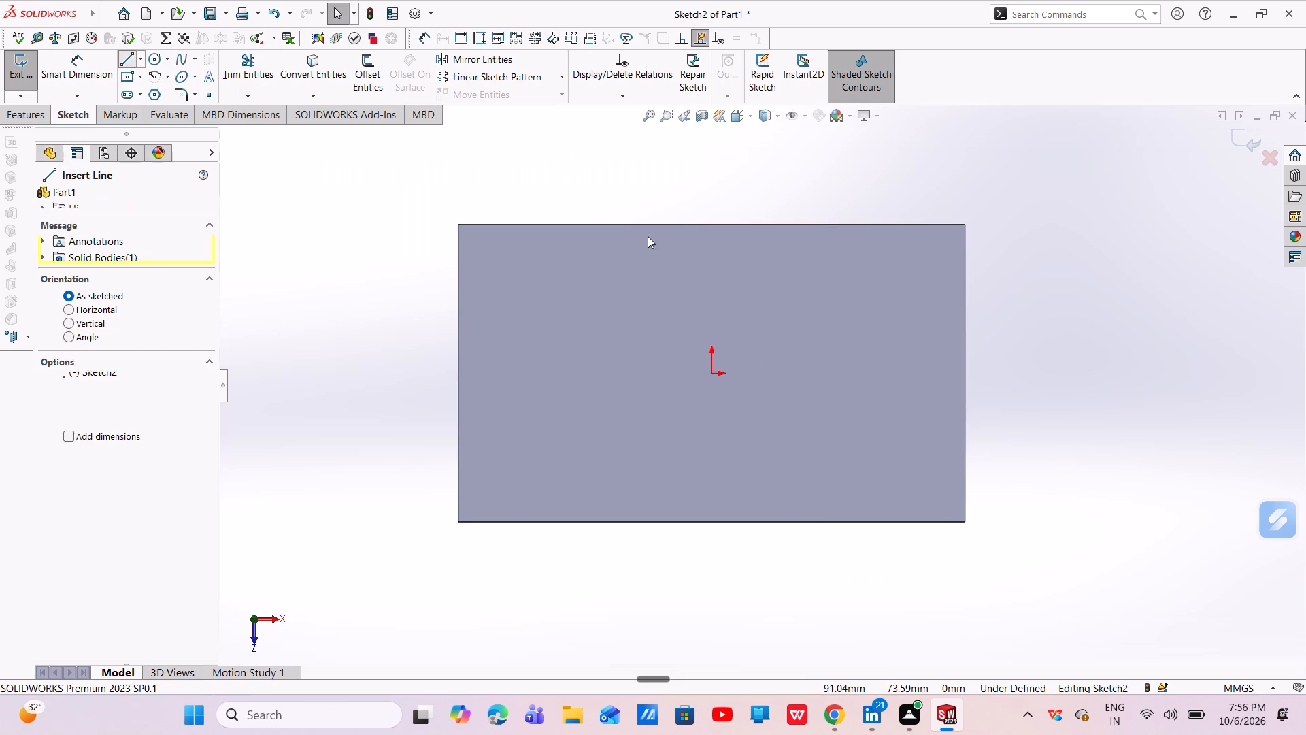
{"action": "left_click", "coordinate": [965, 521]}
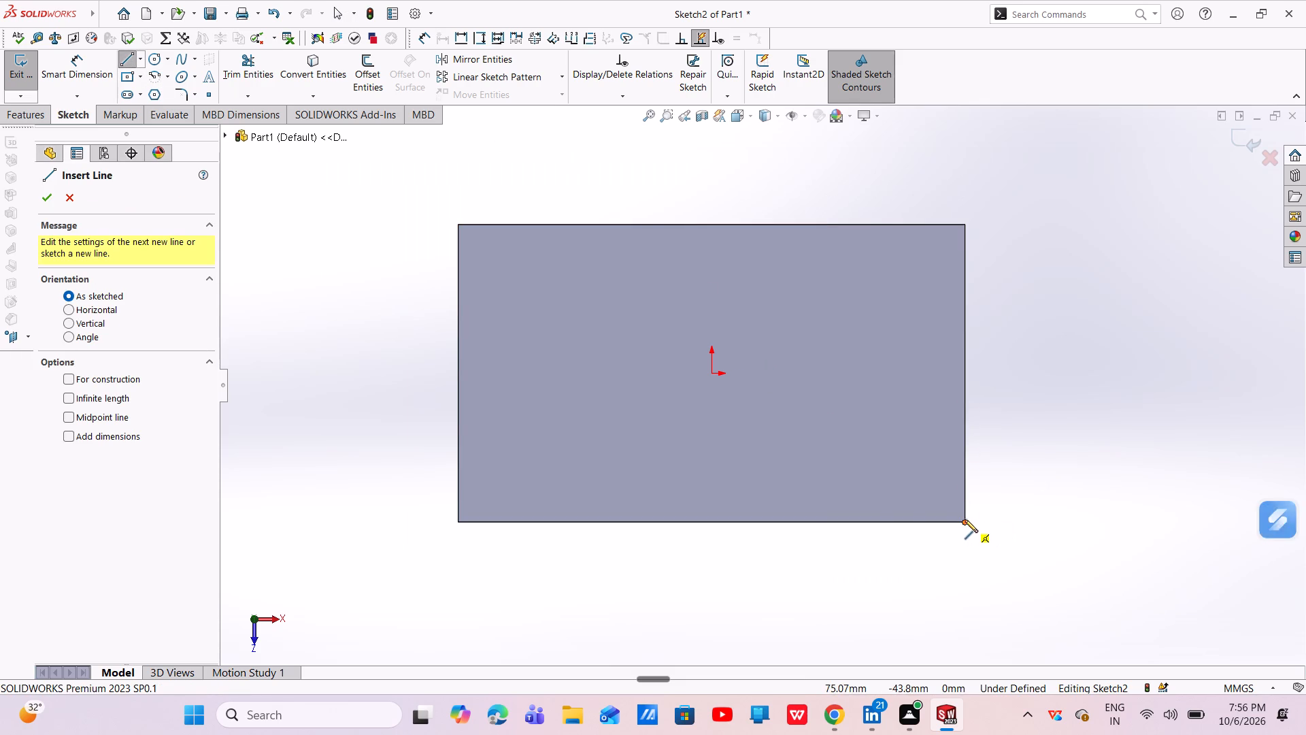
{"action": "left_click", "coordinate": [964, 430]}
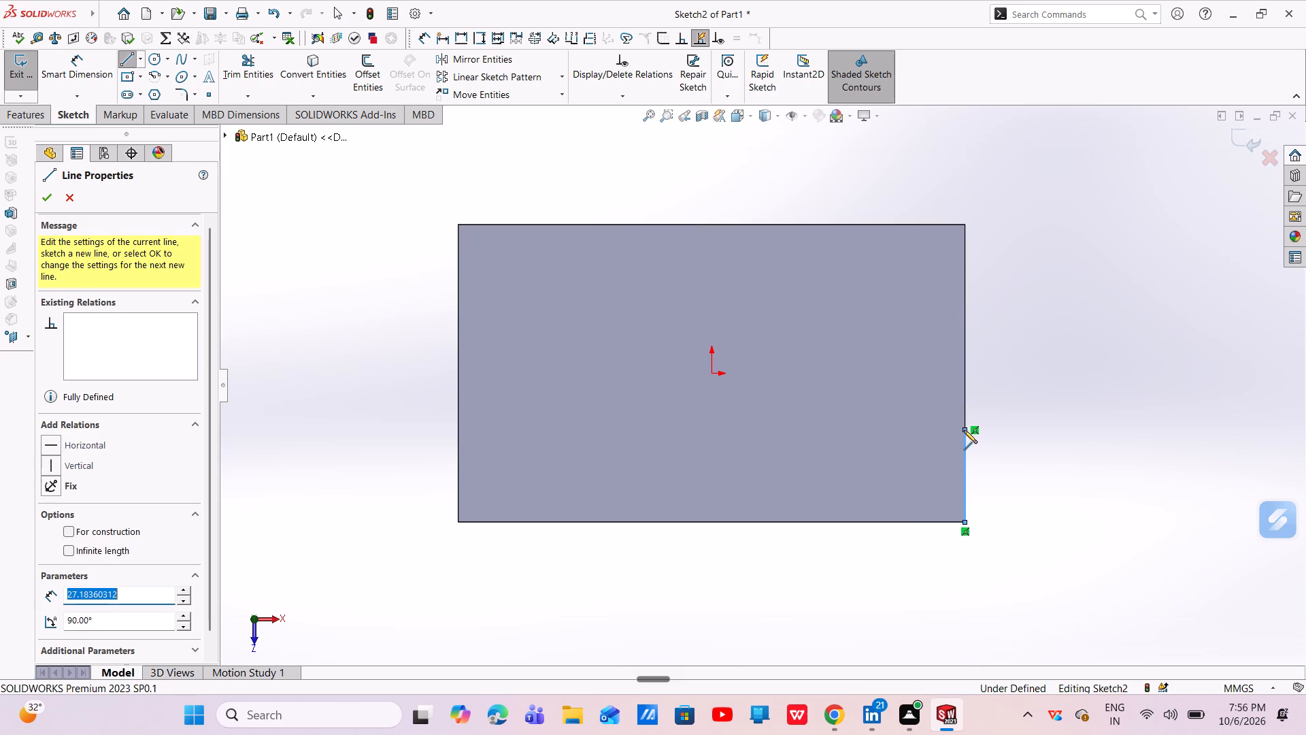
{"action": "key", "text": "Escape"}
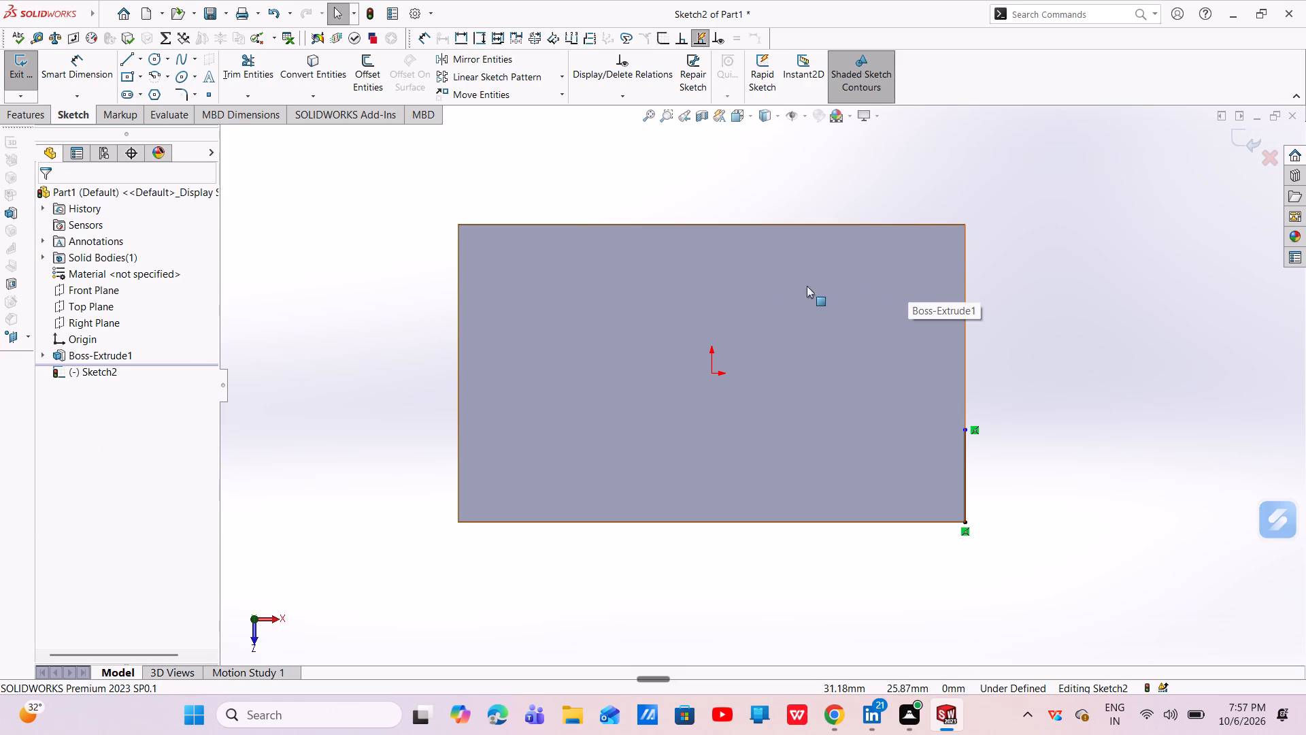
Dimension the line on the plate's right edge to a length of 30 mm.
{"action": "left_click", "coordinate": [79, 59]}
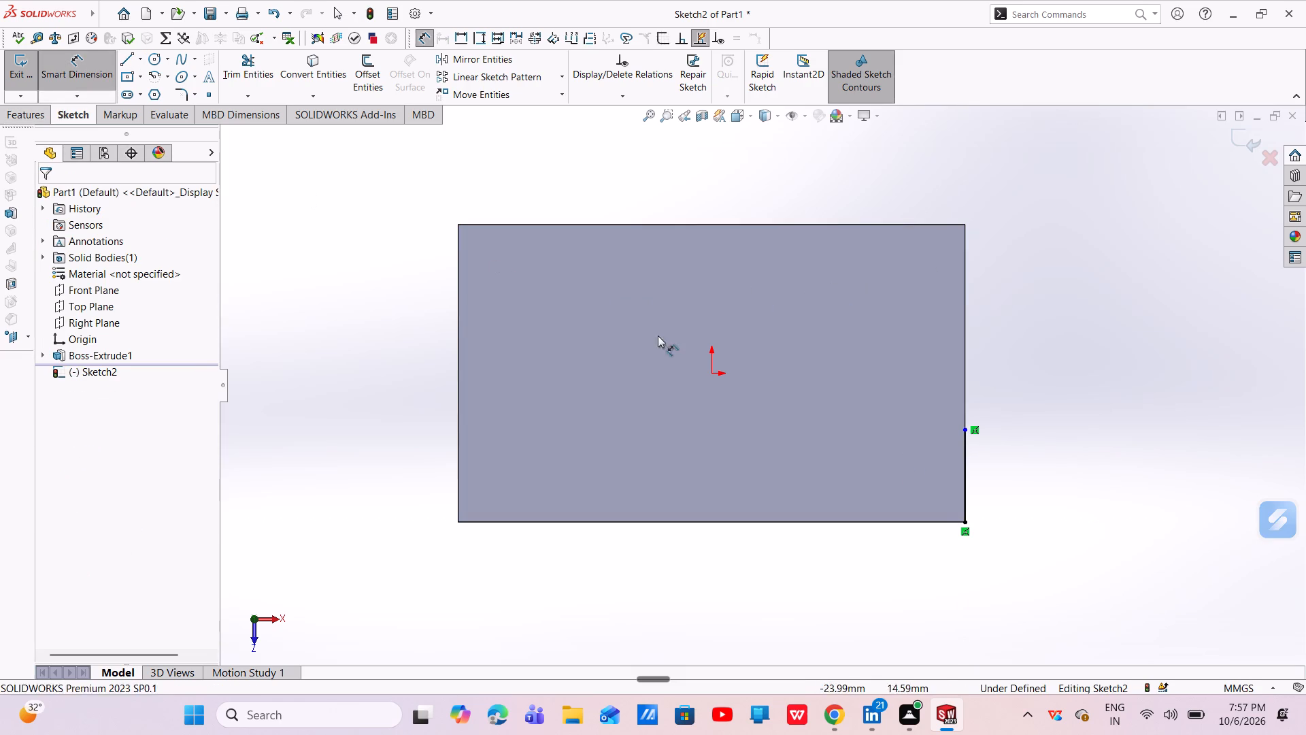
{"action": "left_click", "coordinate": [966, 463]}
{"action": "left_click", "coordinate": [1041, 459]}
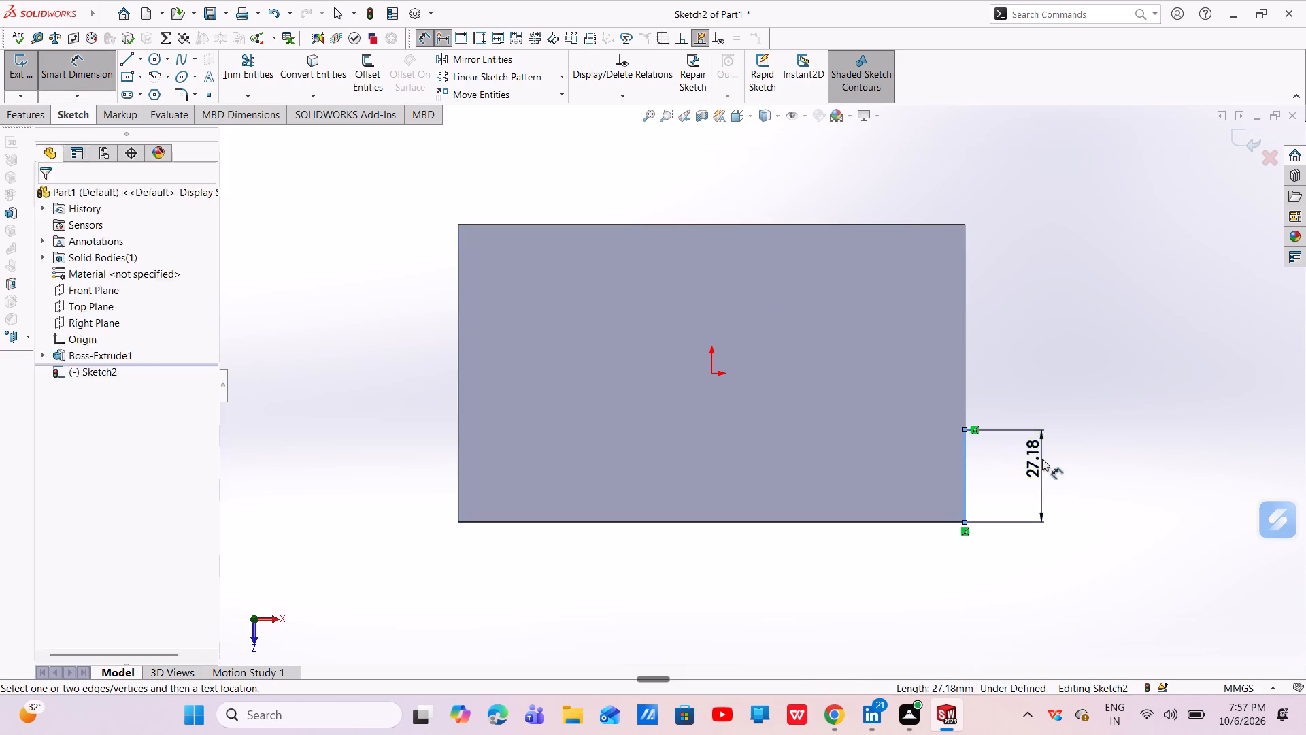
{"action": "key", "text": "plus"}
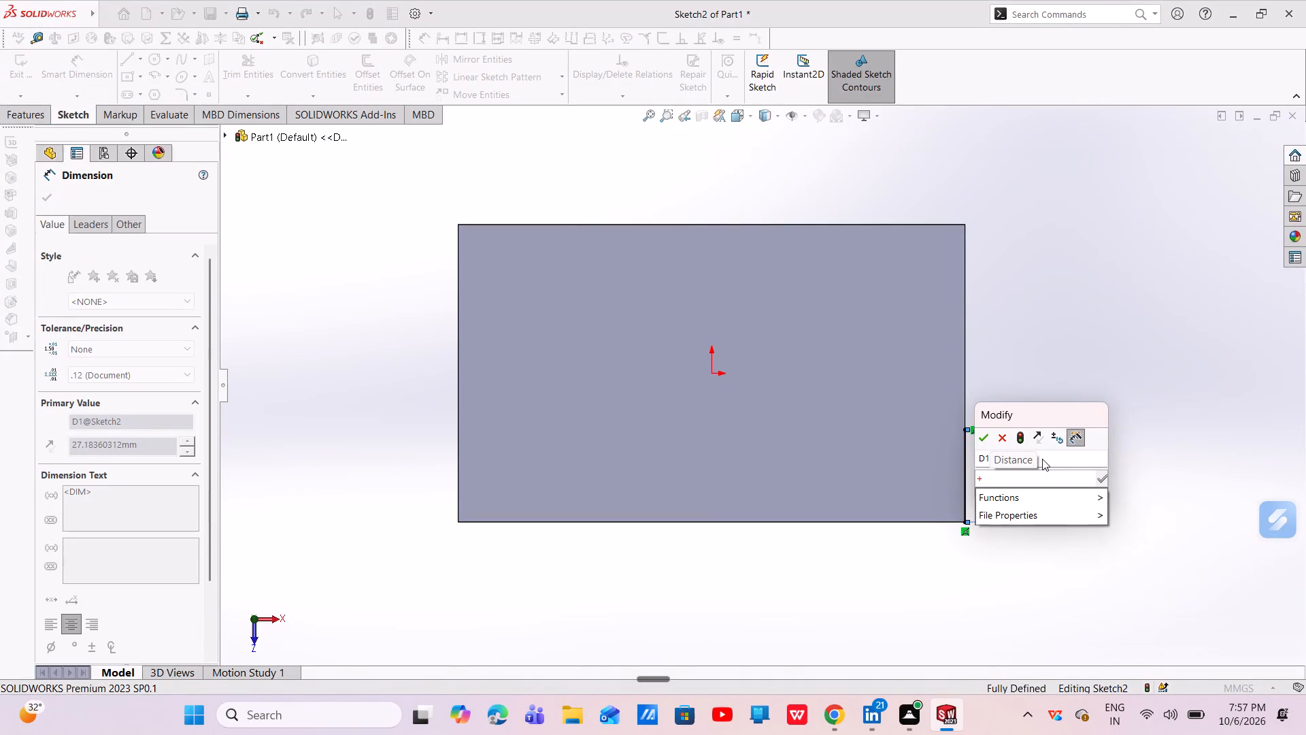
{"action": "key", "text": "BackSpace"}
{"action": "key", "text": "BackSpace"}
{"action": "type", "text": "30"}
{"action": "key", "text": "Return"}
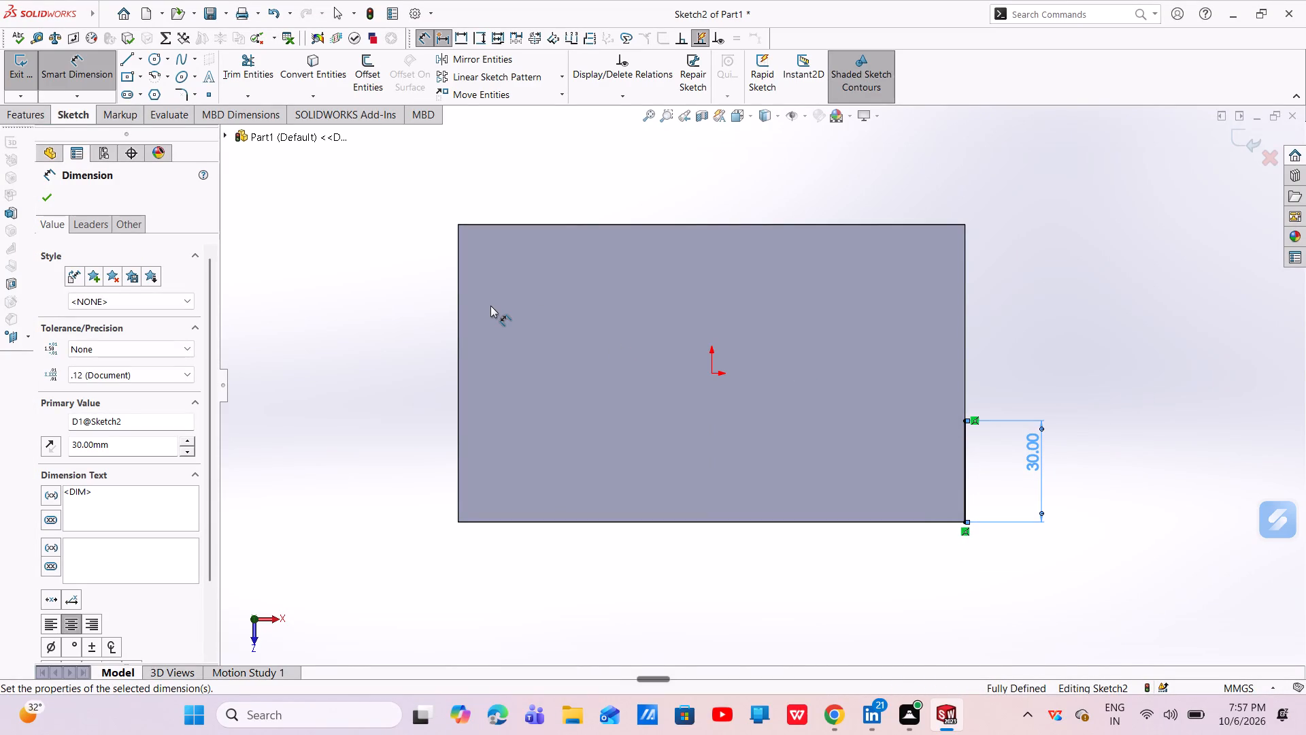
Draw a circle of radius 12 mm centred on the upper end of the 30 mm line.
{"action": "left_click", "coordinate": [150, 63]}
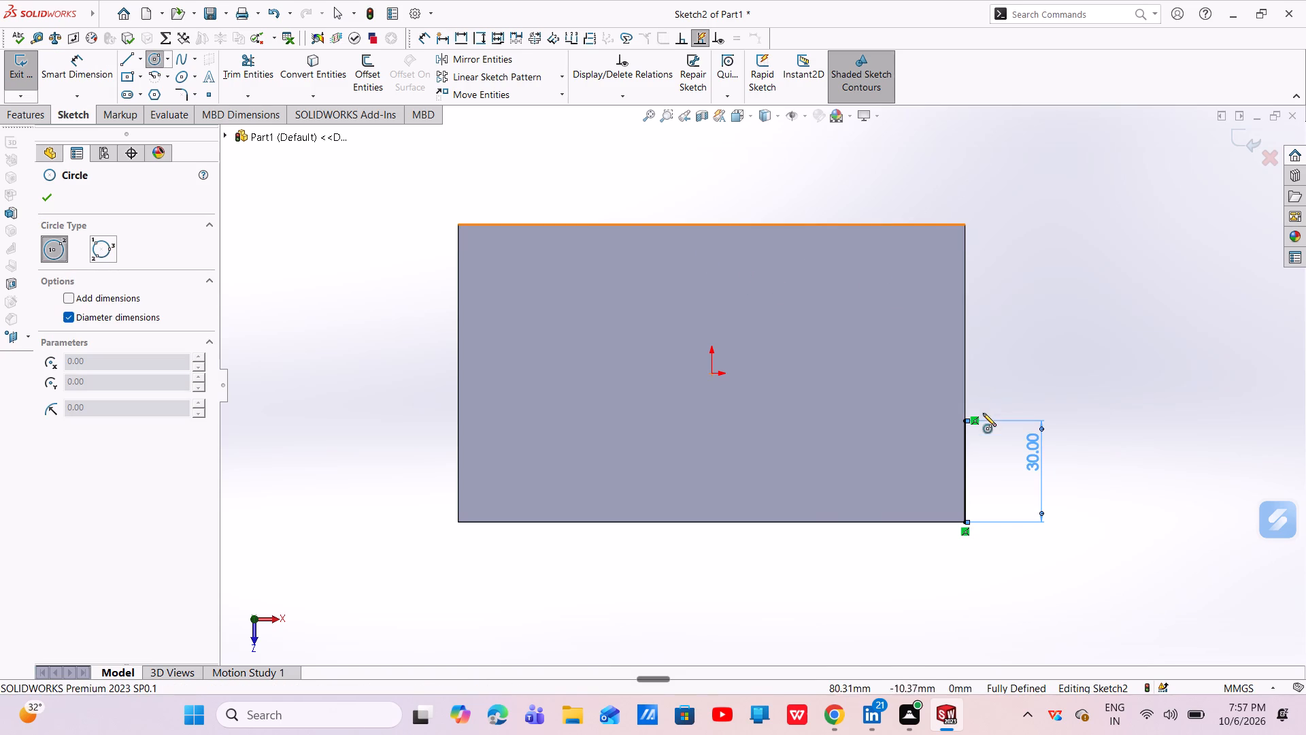
{"action": "left_click", "coordinate": [962, 420]}
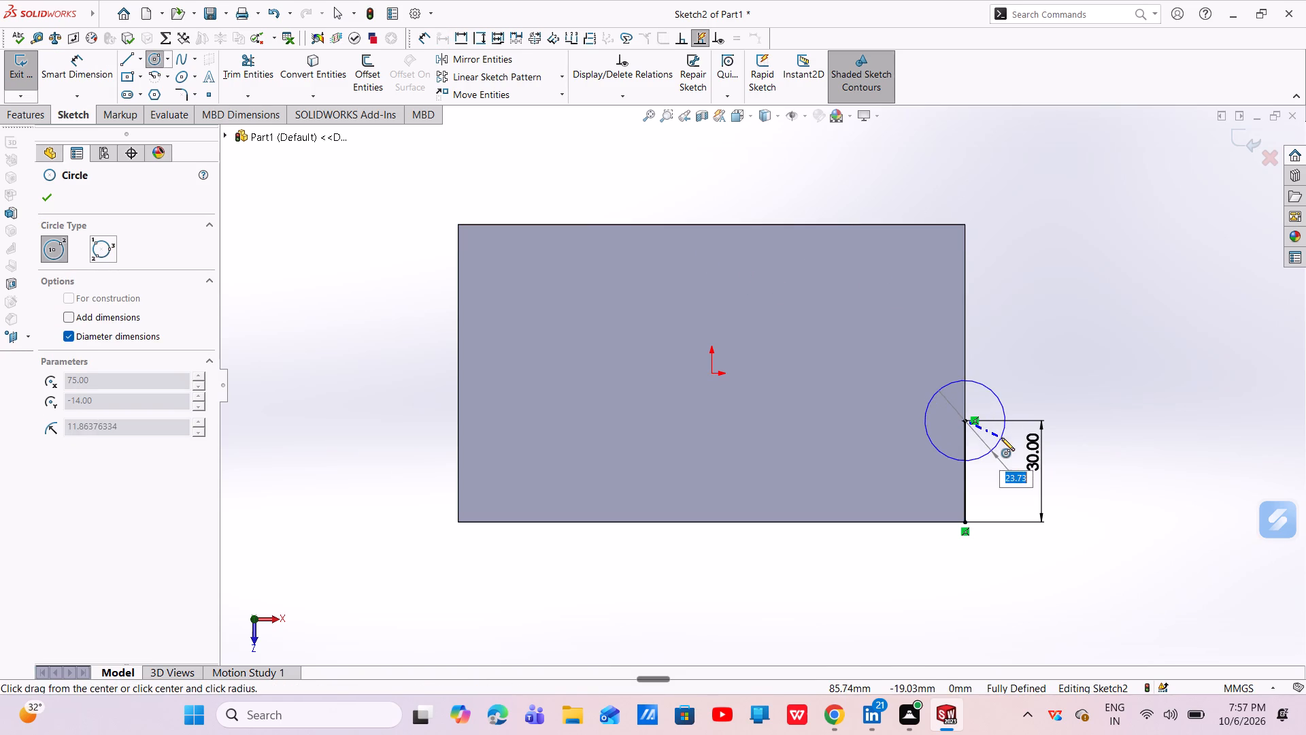
{"action": "left_click", "coordinate": [1003, 438]}
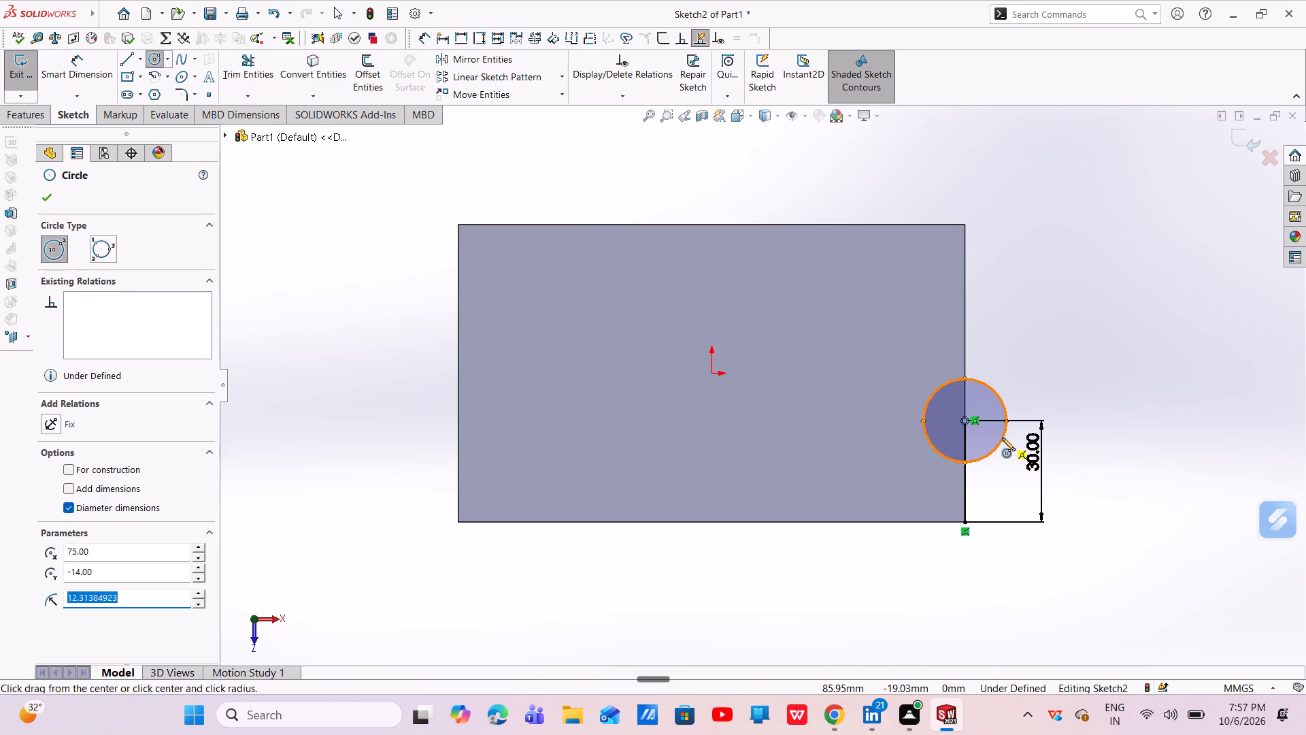
{"action": "key", "text": "BackSpace"}
{"action": "type", "text": "12"}
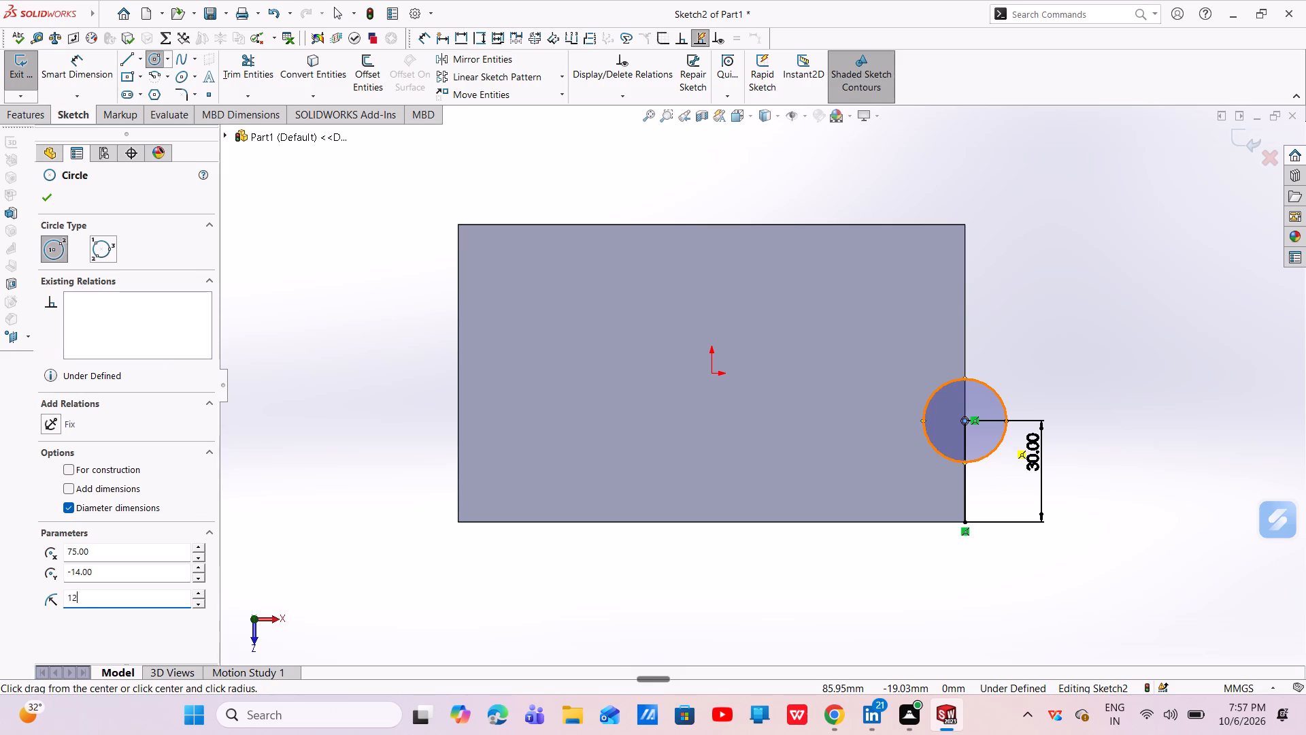
{"action": "key", "text": "Return"}
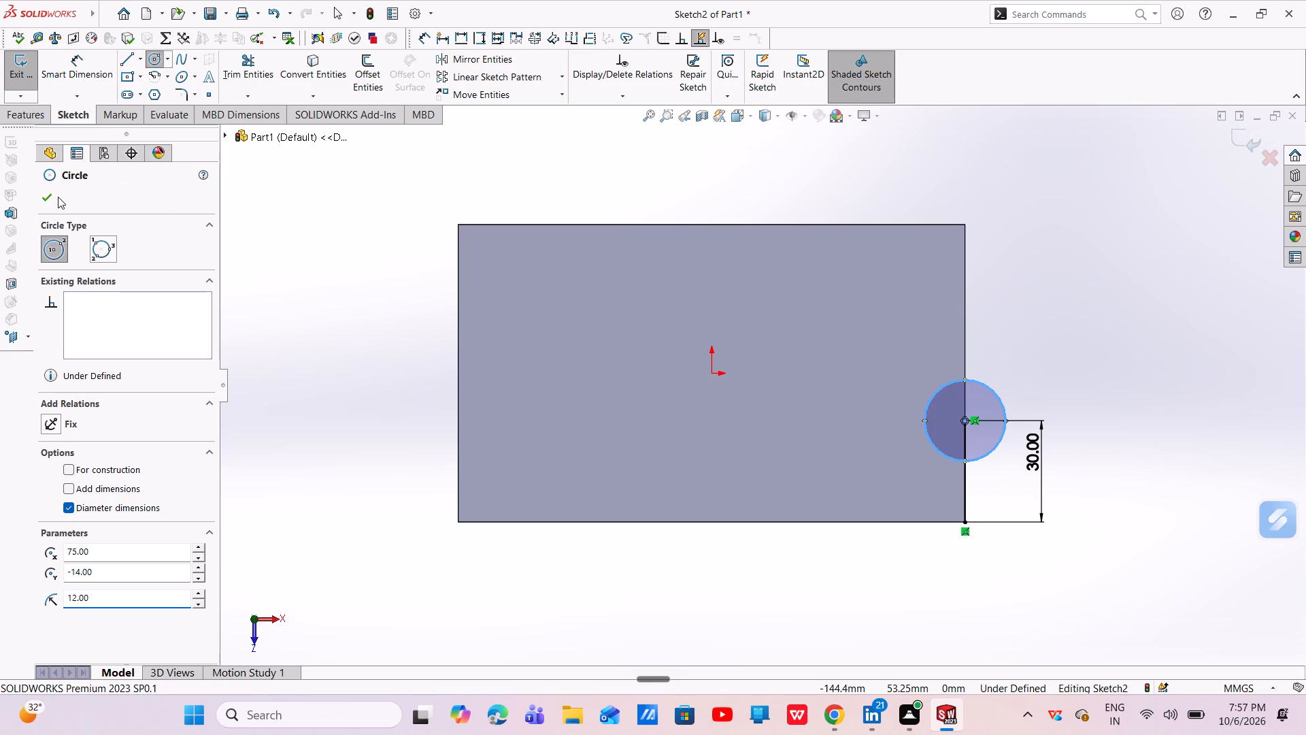
{"action": "left_click", "coordinate": [54, 190]}
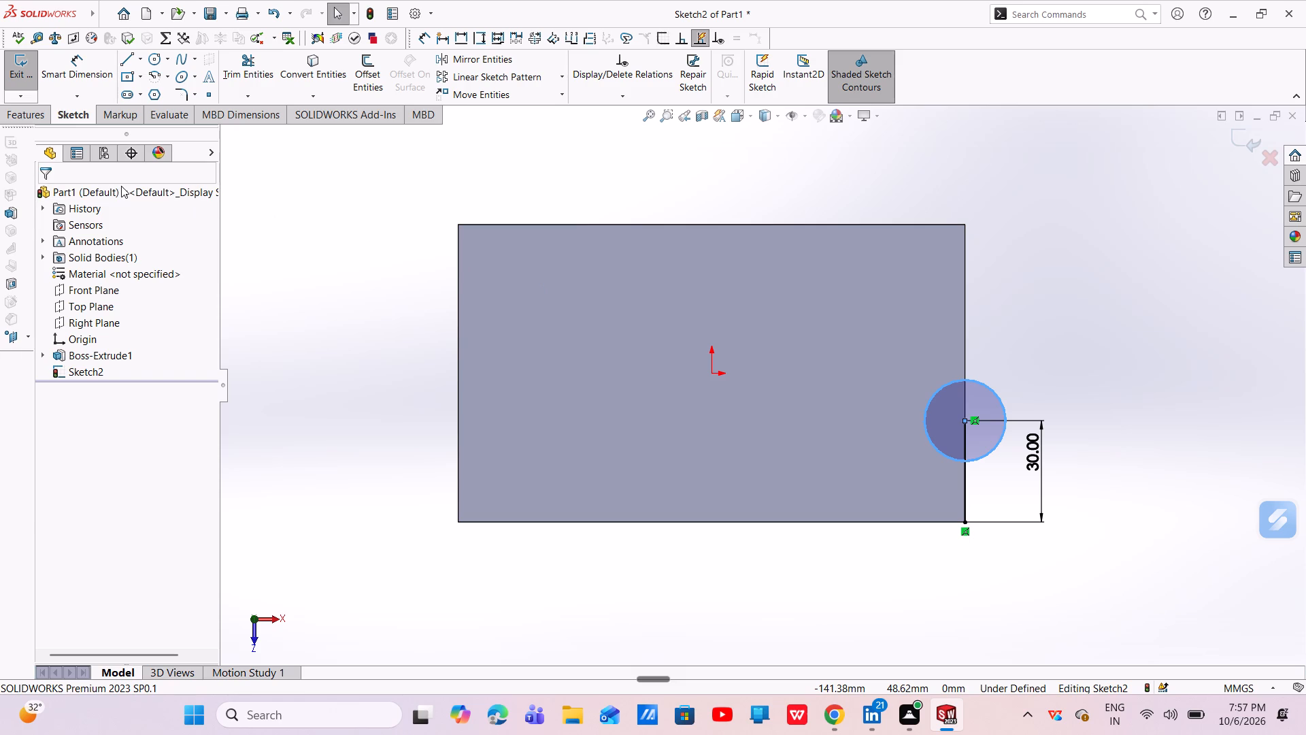
Draw a second circle of radius 12 mm centred on the first circle's topmost point on the plate edge.
{"action": "left_click", "coordinate": [154, 64]}
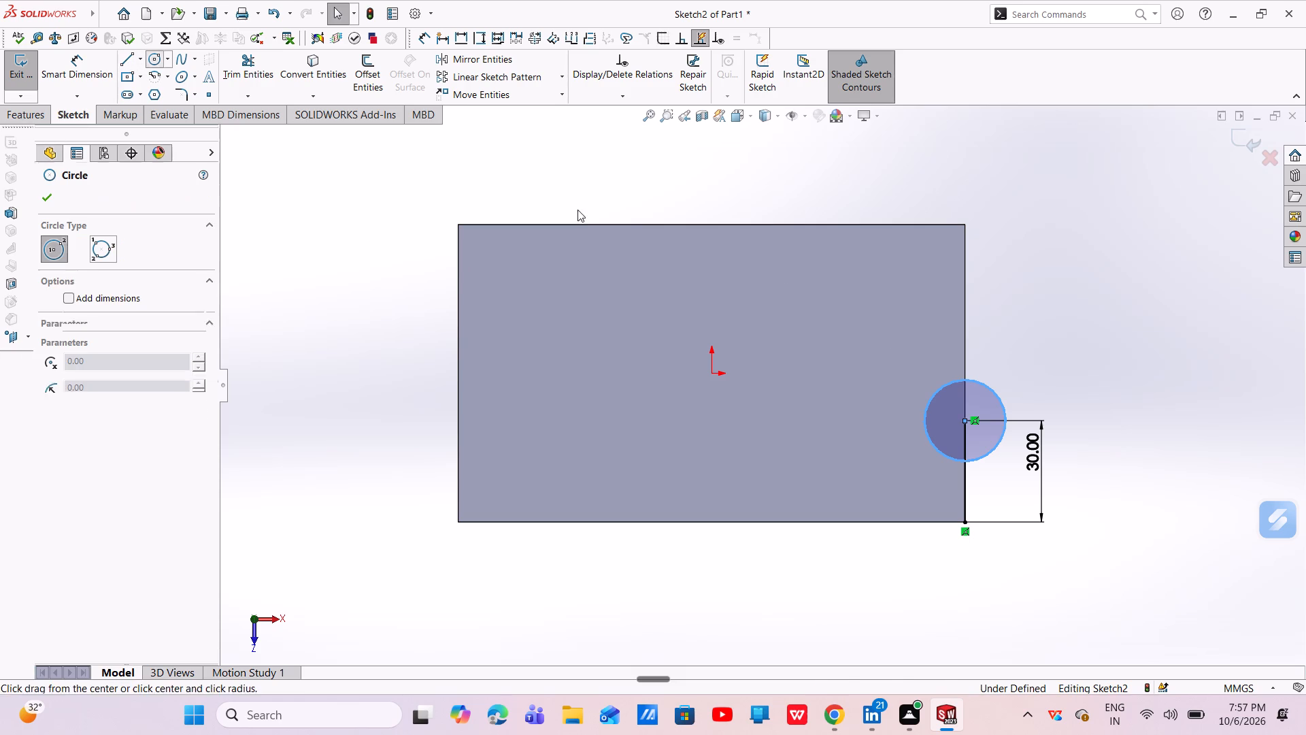
{"action": "left_click", "coordinate": [963, 380]}
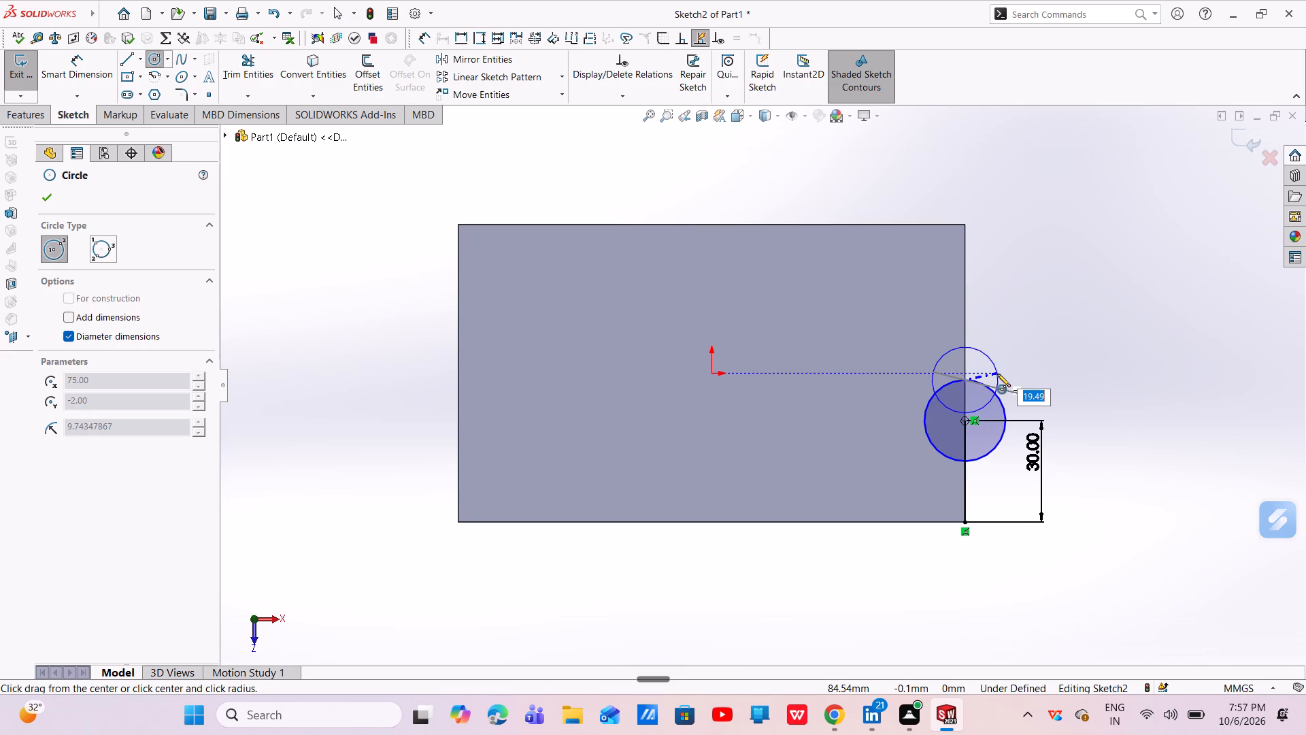
{"action": "left_click", "coordinate": [997, 374]}
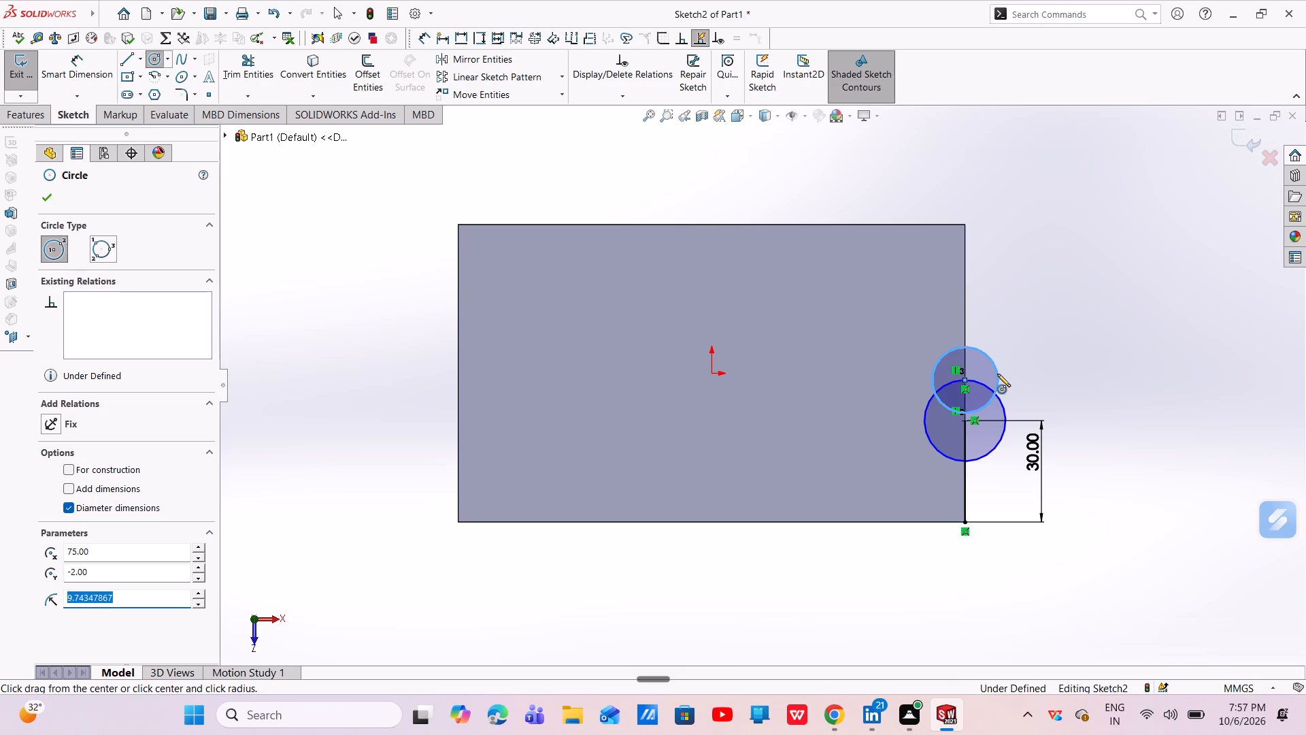
{"action": "key", "text": "BackSpace"}
{"action": "type", "text": "12"}
{"action": "key", "text": "Return"}
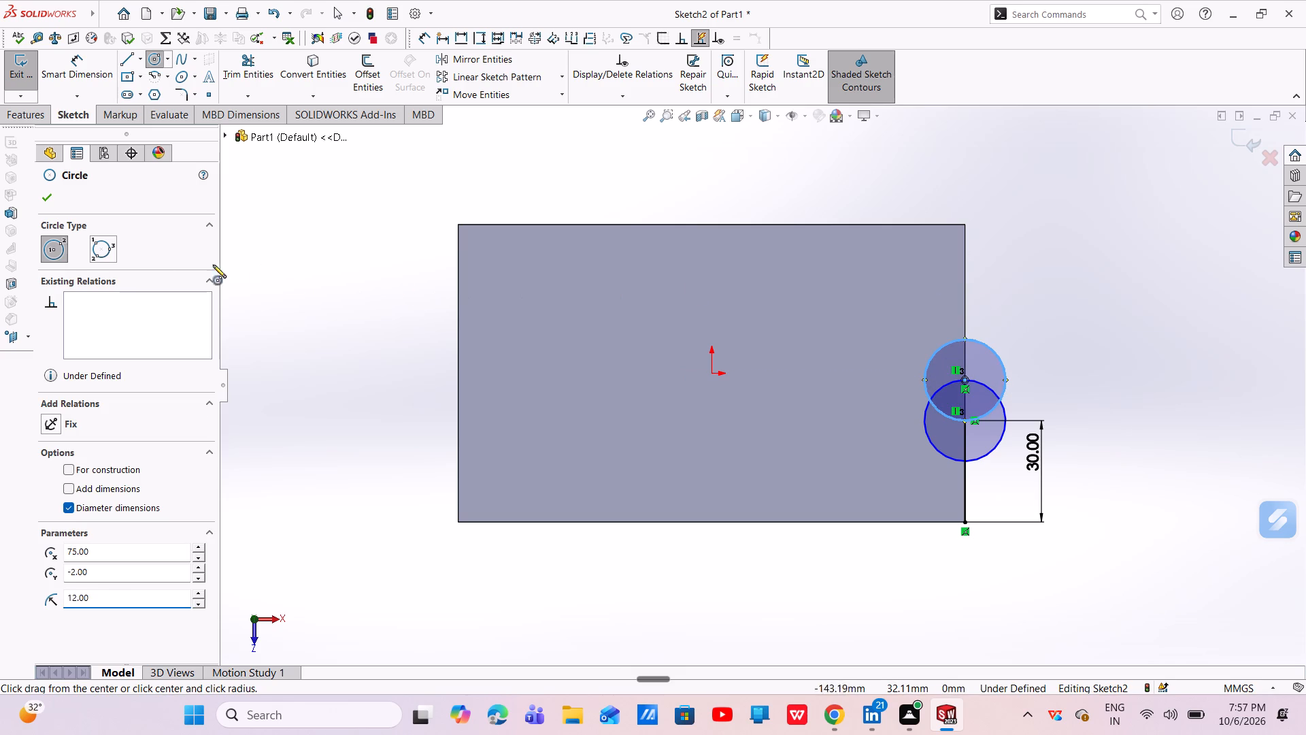
{"action": "left_click", "coordinate": [53, 199]}
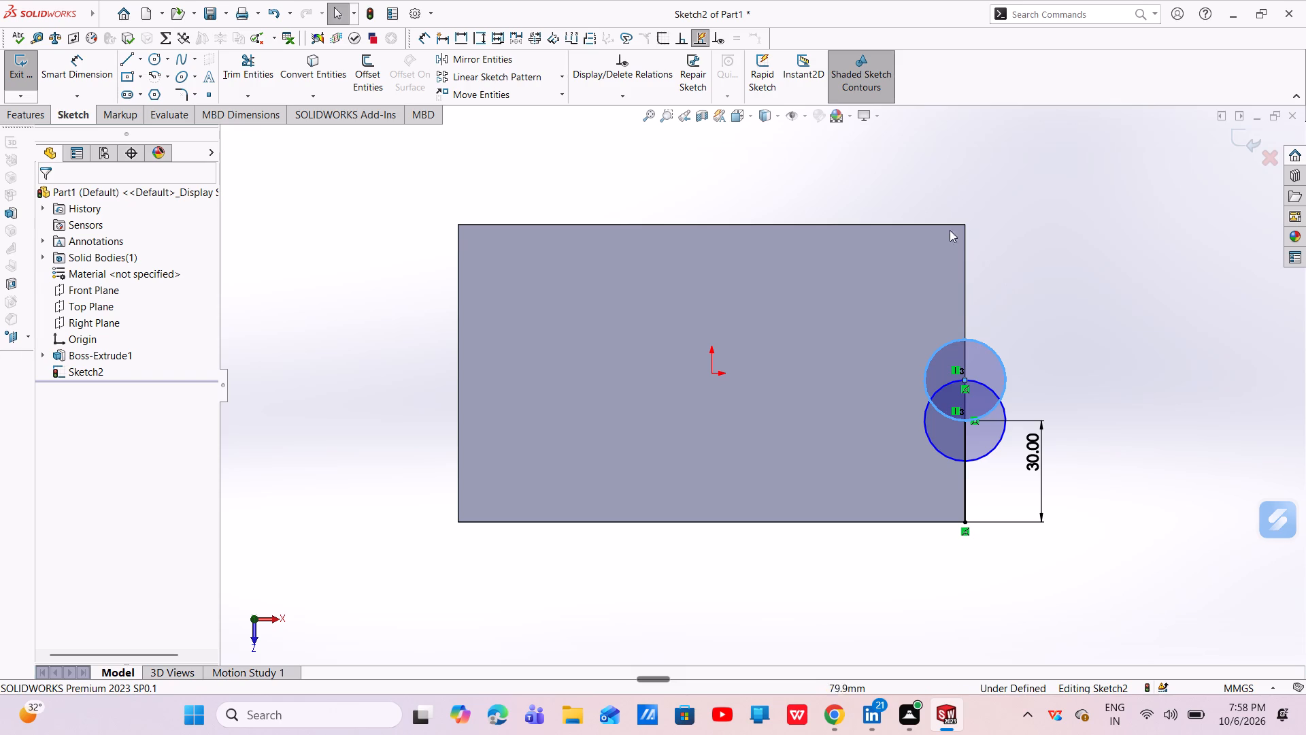
Draw two connected lines, about 23 mm and 11 mm long, along the right edge from the second circle's top to the plate's upper corner.
{"action": "left_click", "coordinate": [120, 67]}
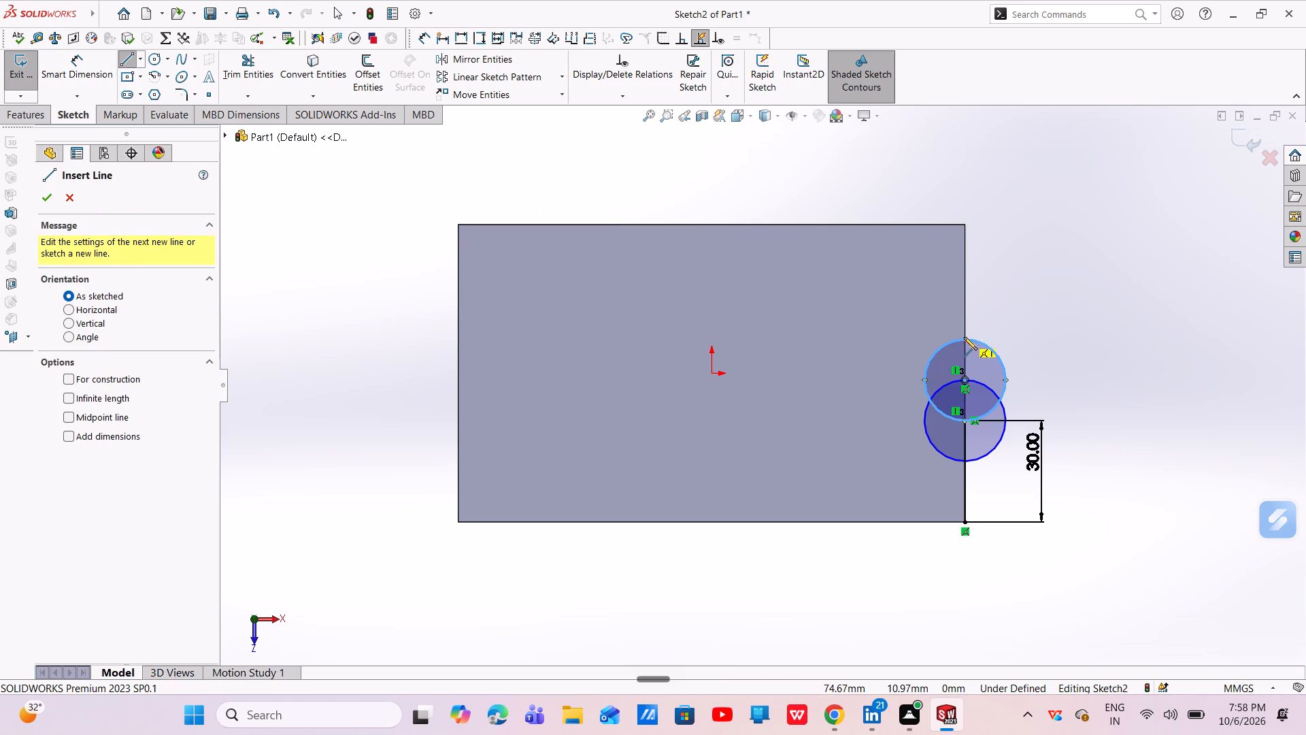
{"action": "left_click", "coordinate": [964, 337]}
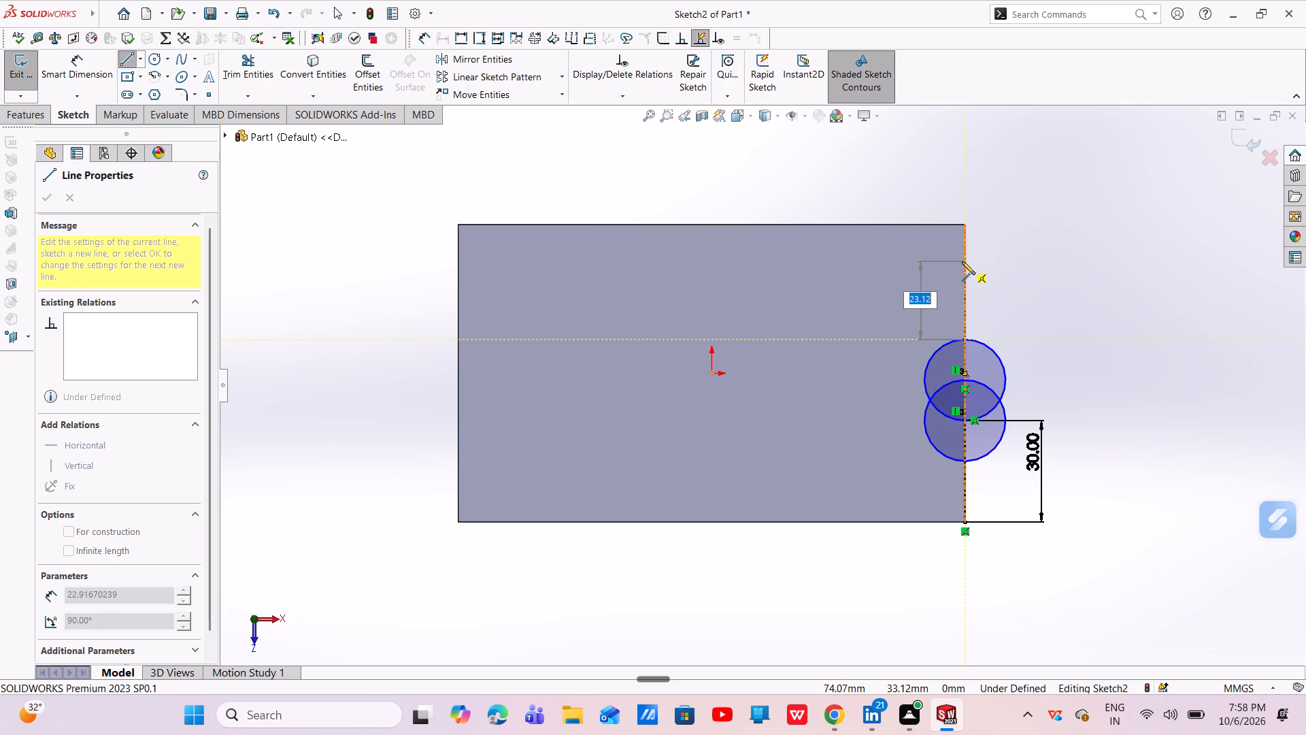
{"action": "left_click", "coordinate": [962, 261]}
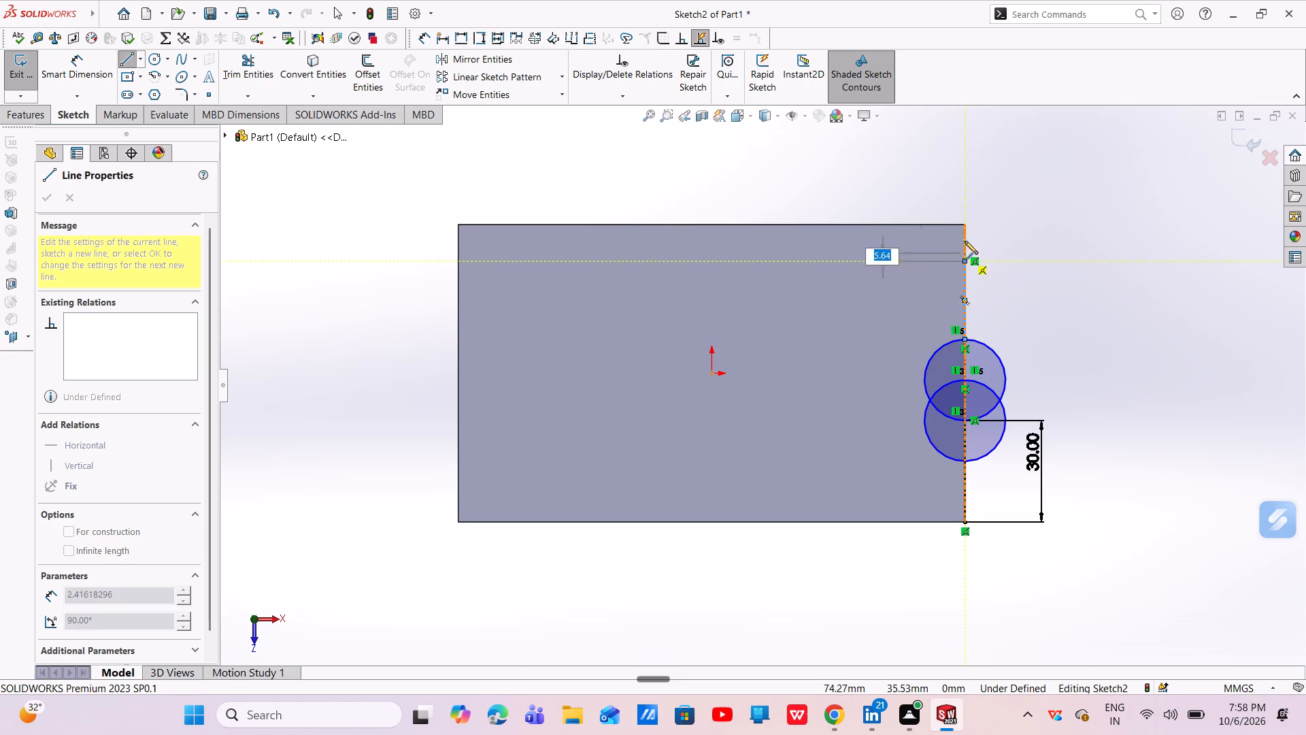
{"action": "left_click", "coordinate": [964, 225]}
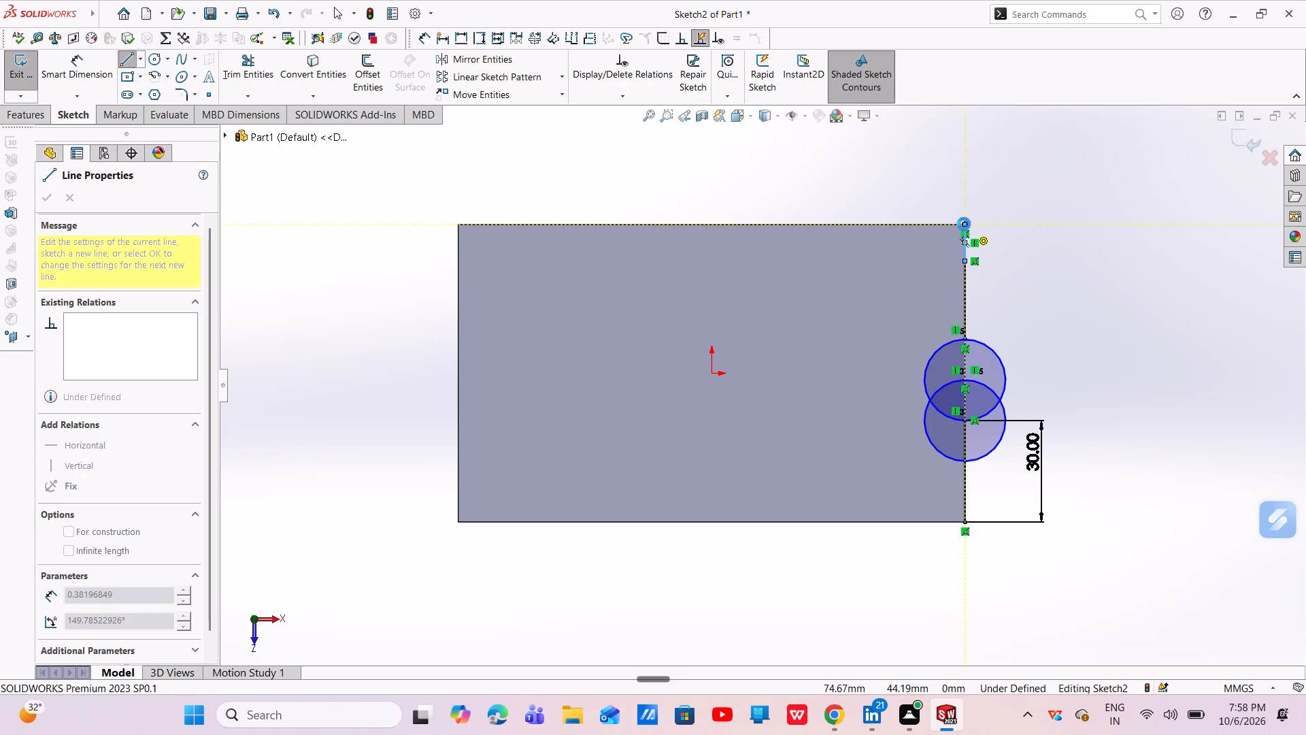
{"action": "key", "text": "Escape"}
{"action": "key", "text": "Escape"}
Dimension the short line at the plate's upper right corner to 10 mm.
{"action": "left_click", "coordinate": [67, 65]}
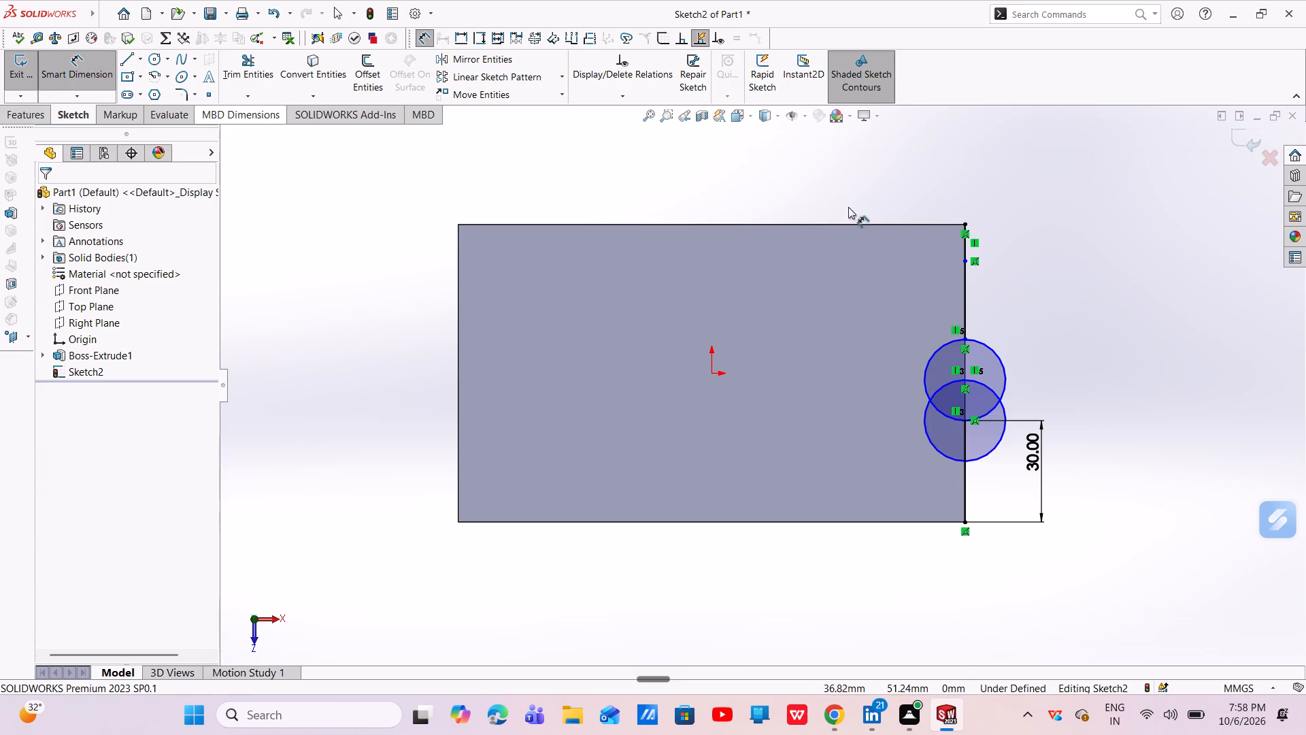
{"action": "left_click", "coordinate": [963, 238]}
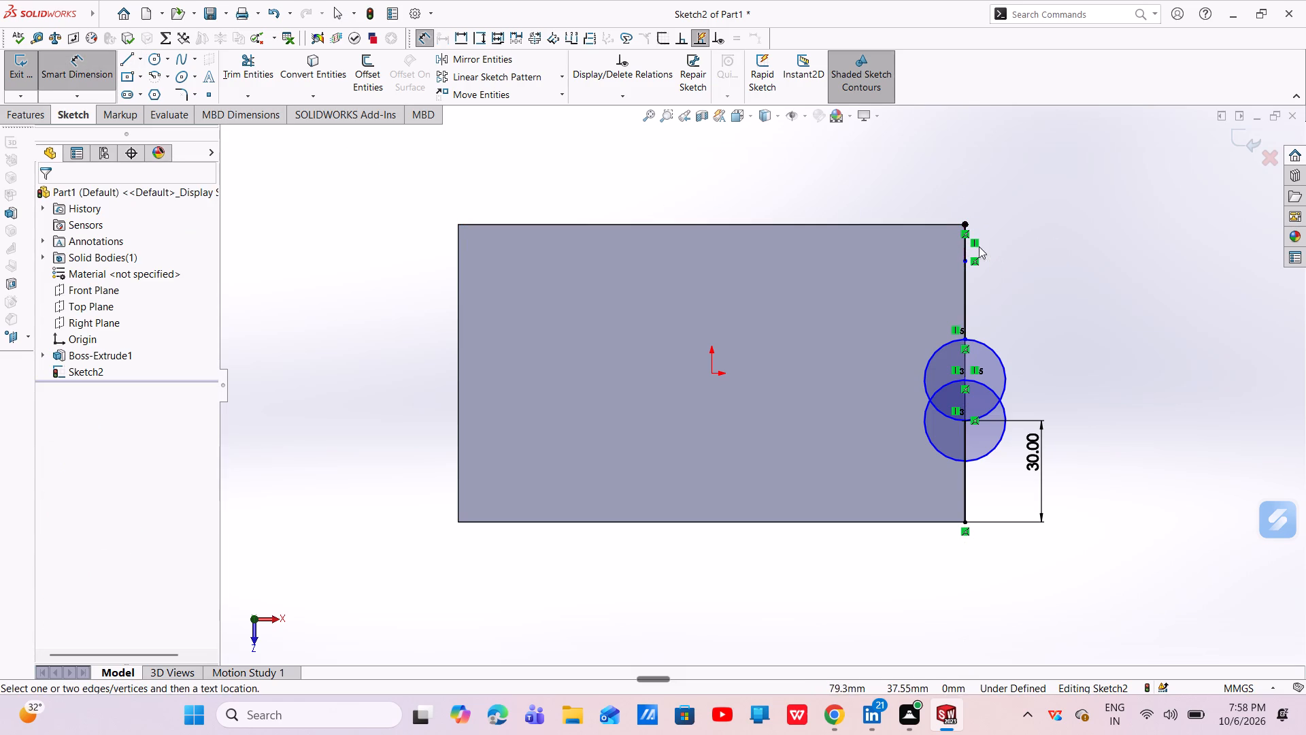
{"action": "left_click", "coordinate": [965, 246]}
{"action": "left_click", "coordinate": [1025, 240]}
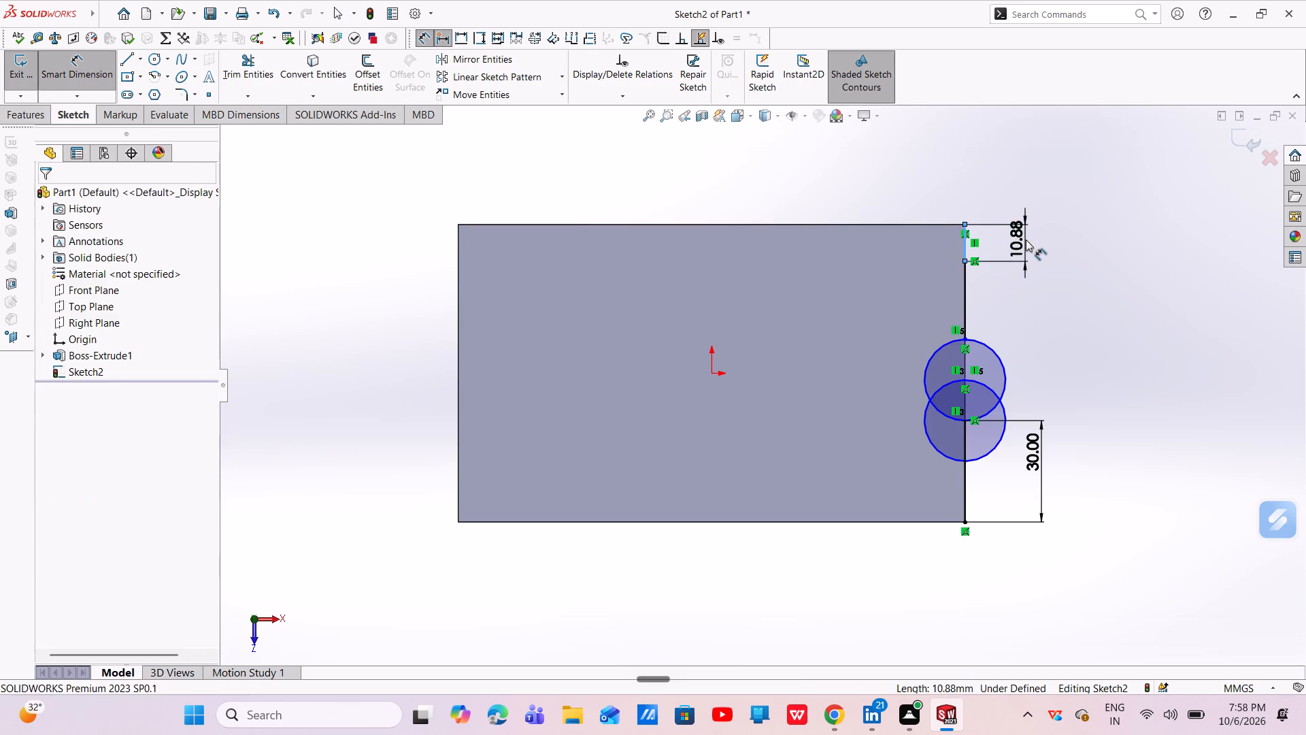
{"action": "key", "text": "BackSpace"}
{"action": "type", "text": "10"}
{"action": "key", "text": "Return"}
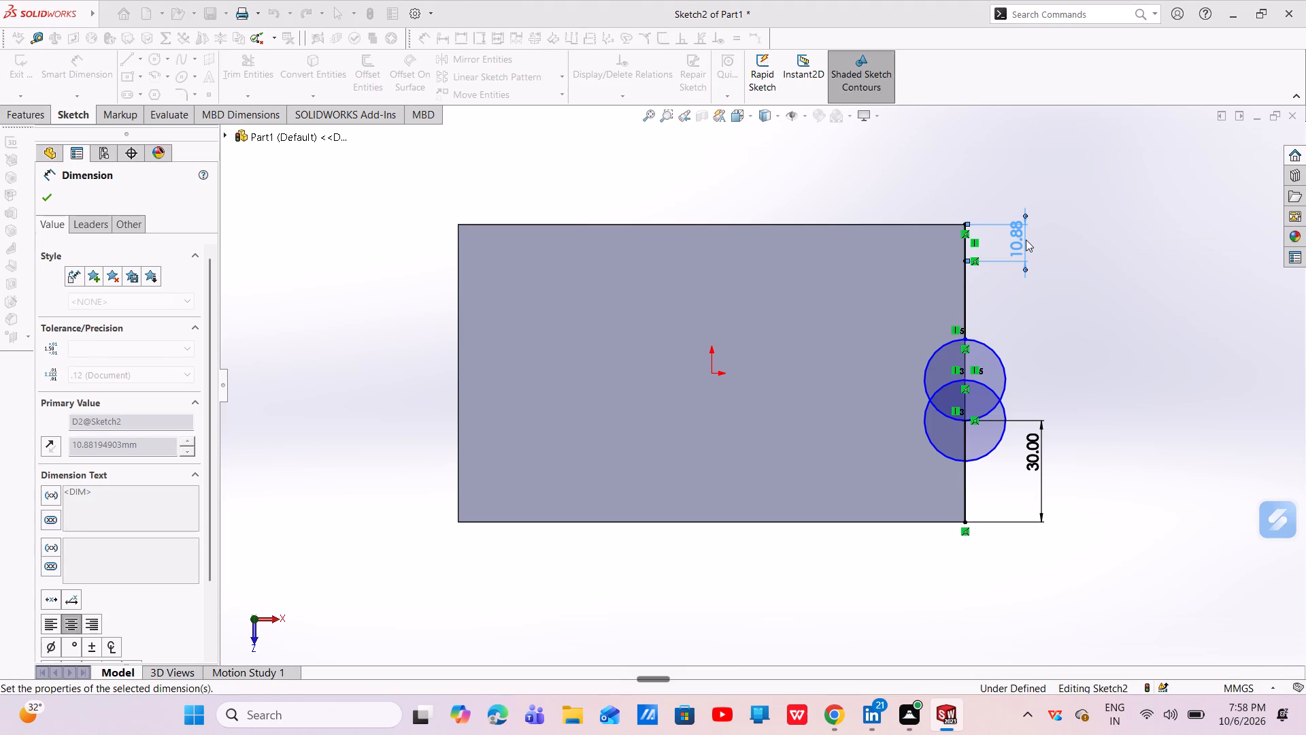
{"action": "key", "text": "Escape"}
{"action": "key", "text": "Escape"}
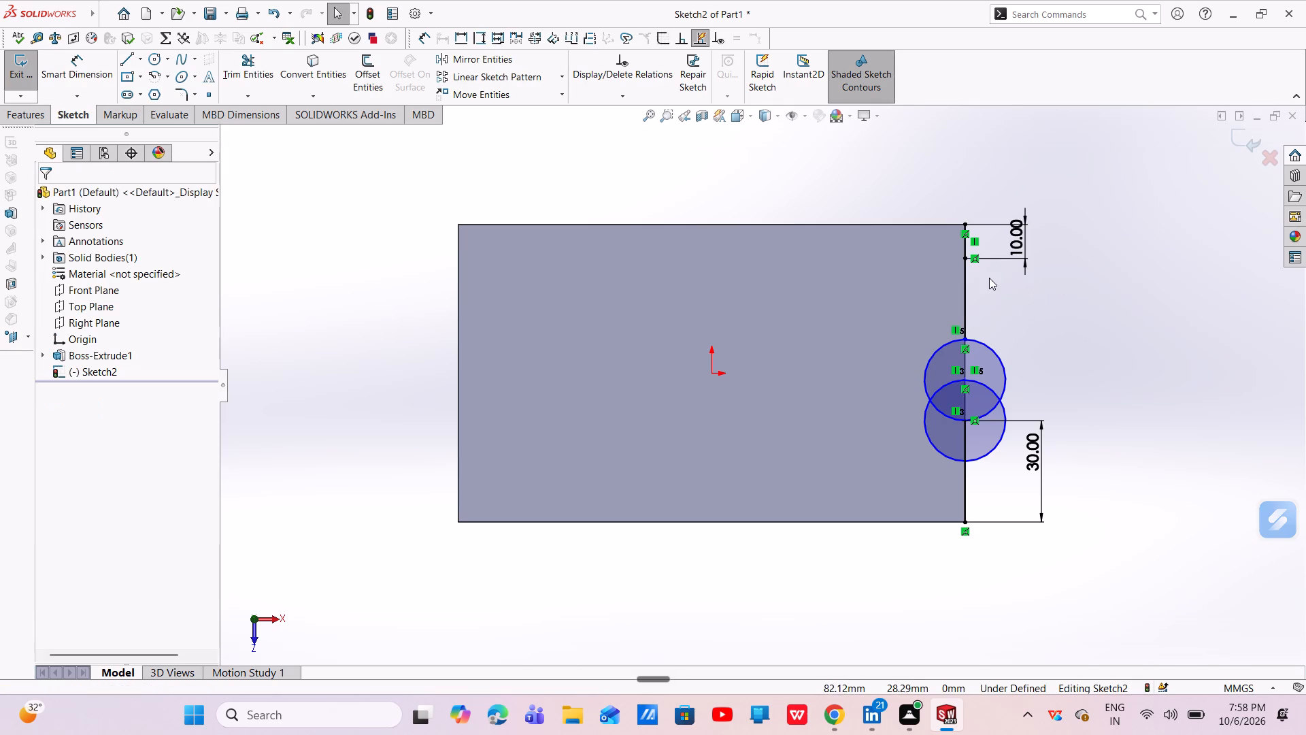
Trim away the lower circle's arc outside the plate, between the upper circle and the right edge.
{"action": "middle_click_drag", "start_coordinate": [1039, 395], "coordinate": [952, 340]}
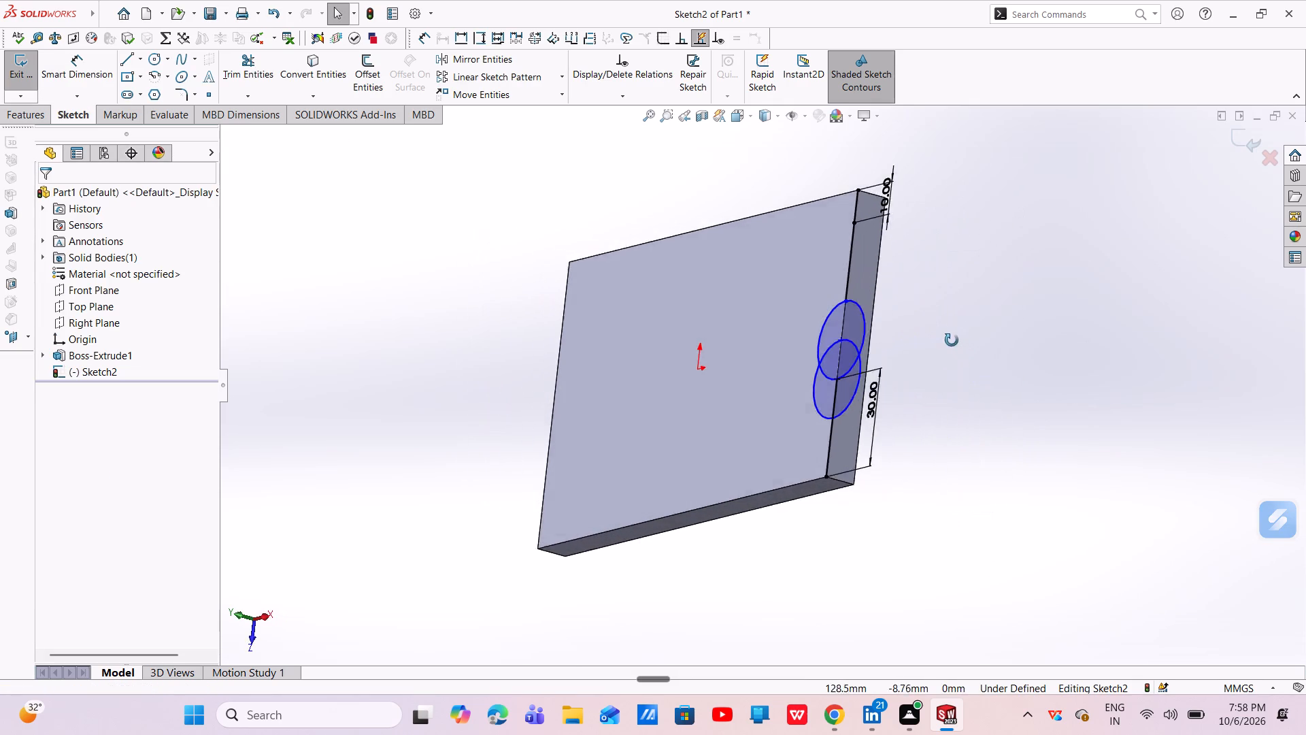
{"action": "middle_click_drag", "start_coordinate": [952, 340], "coordinate": [1035, 374]}
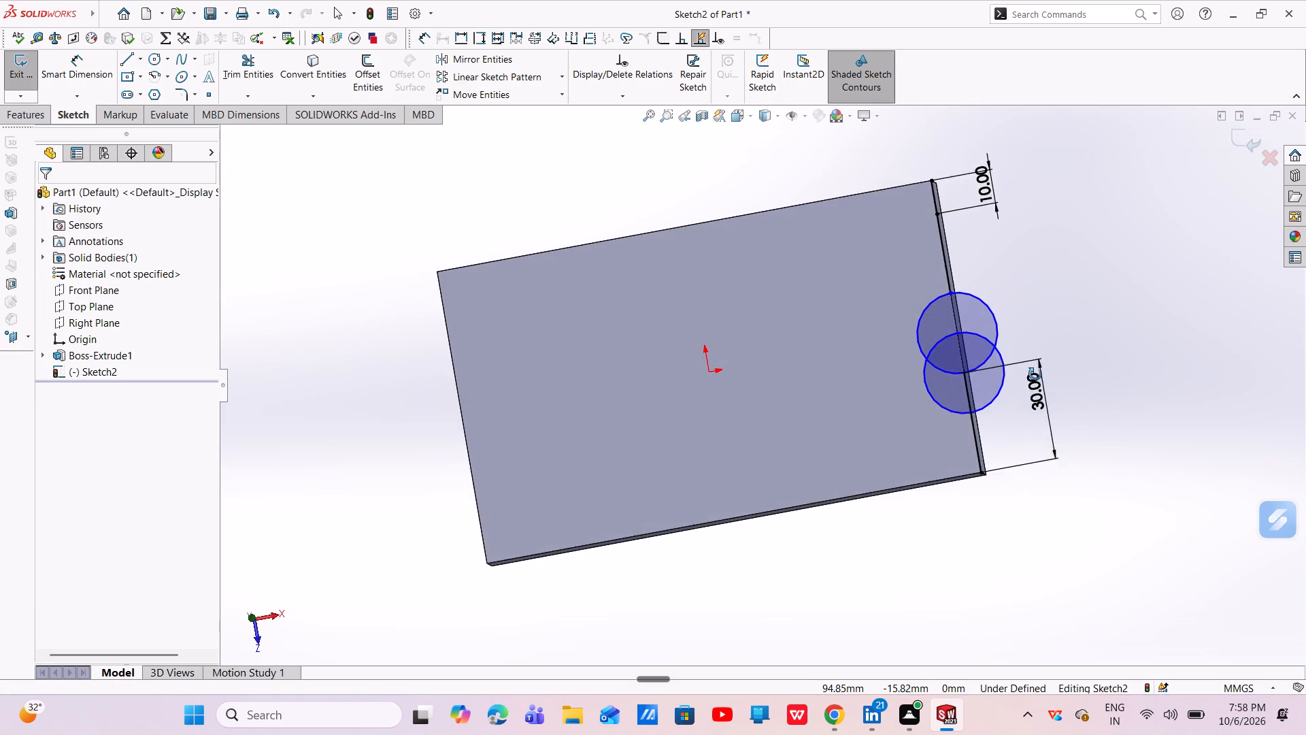
{"action": "middle_click_drag", "start_coordinate": [1035, 374], "coordinate": [1045, 387]}
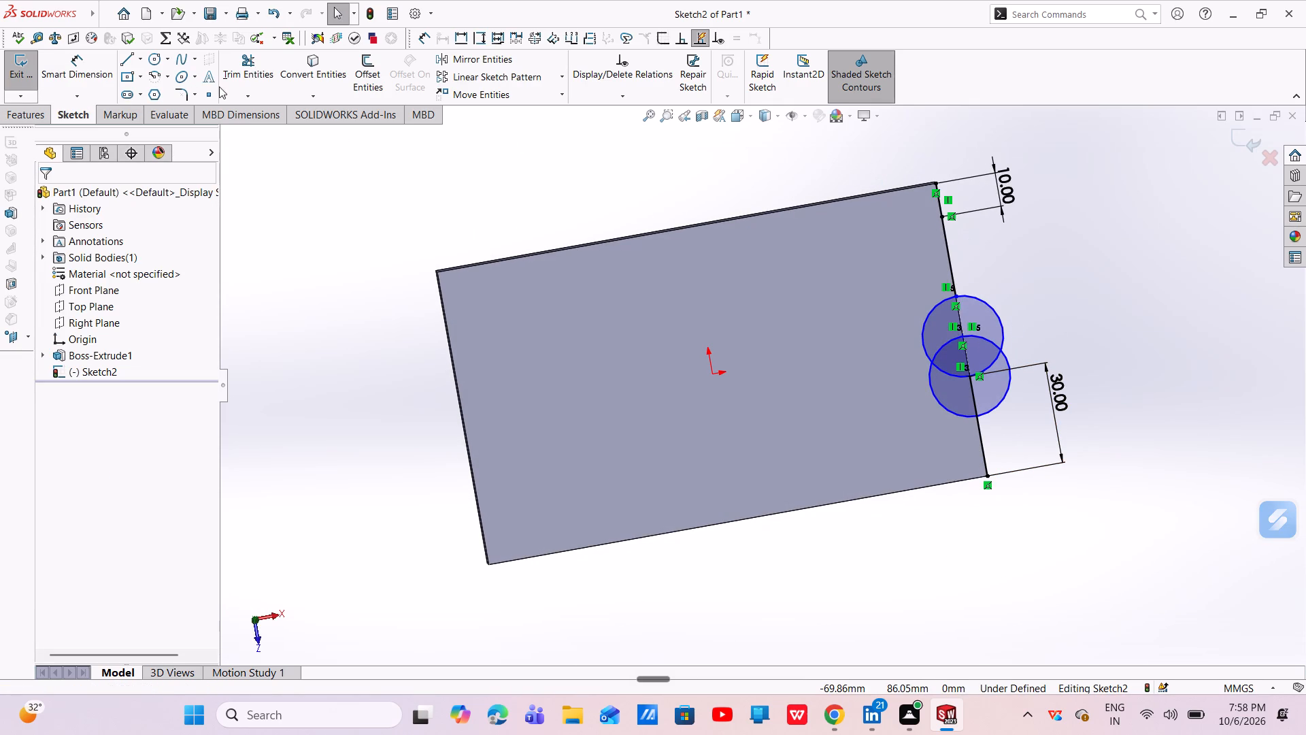
{"action": "left_click", "coordinate": [256, 81]}
{"action": "scroll", "coordinate": [962, 369], "scroll_direction": "down", "scroll_amount": 5}
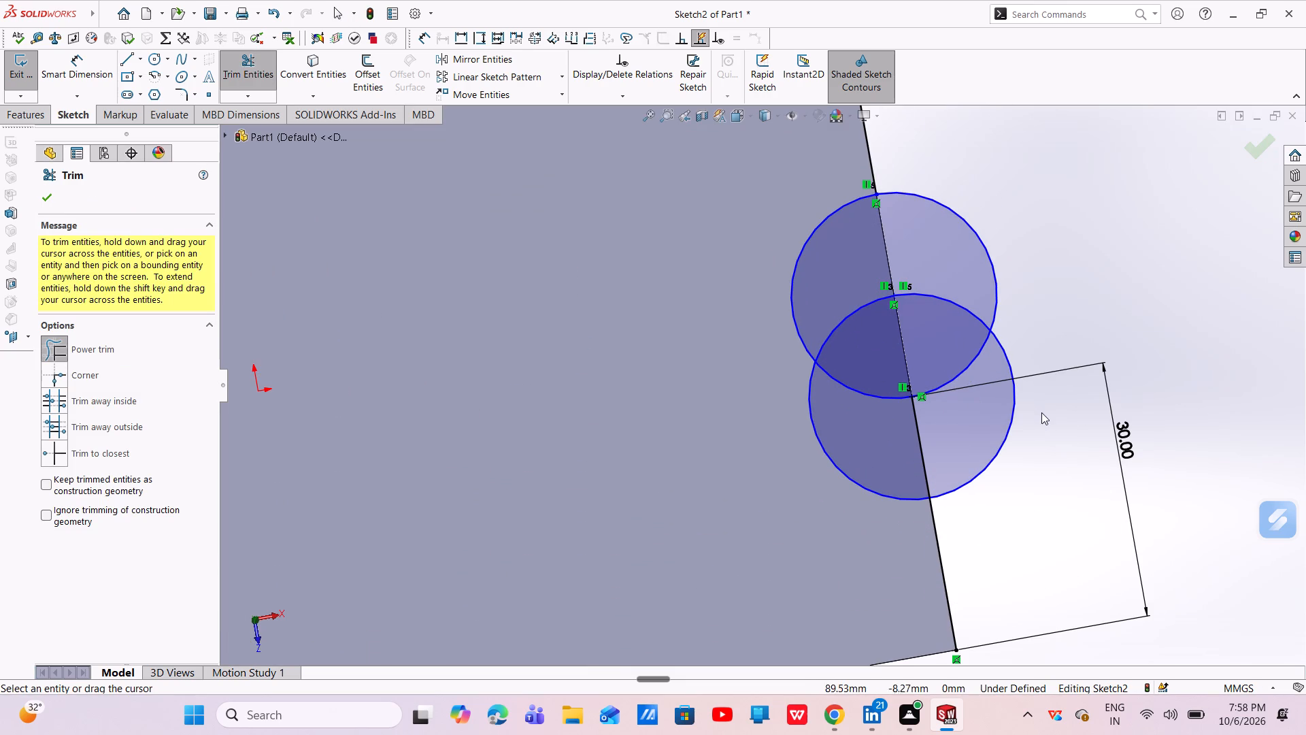
{"action": "left_click_drag", "start_coordinate": [988, 440], "coordinate": [1056, 455]}
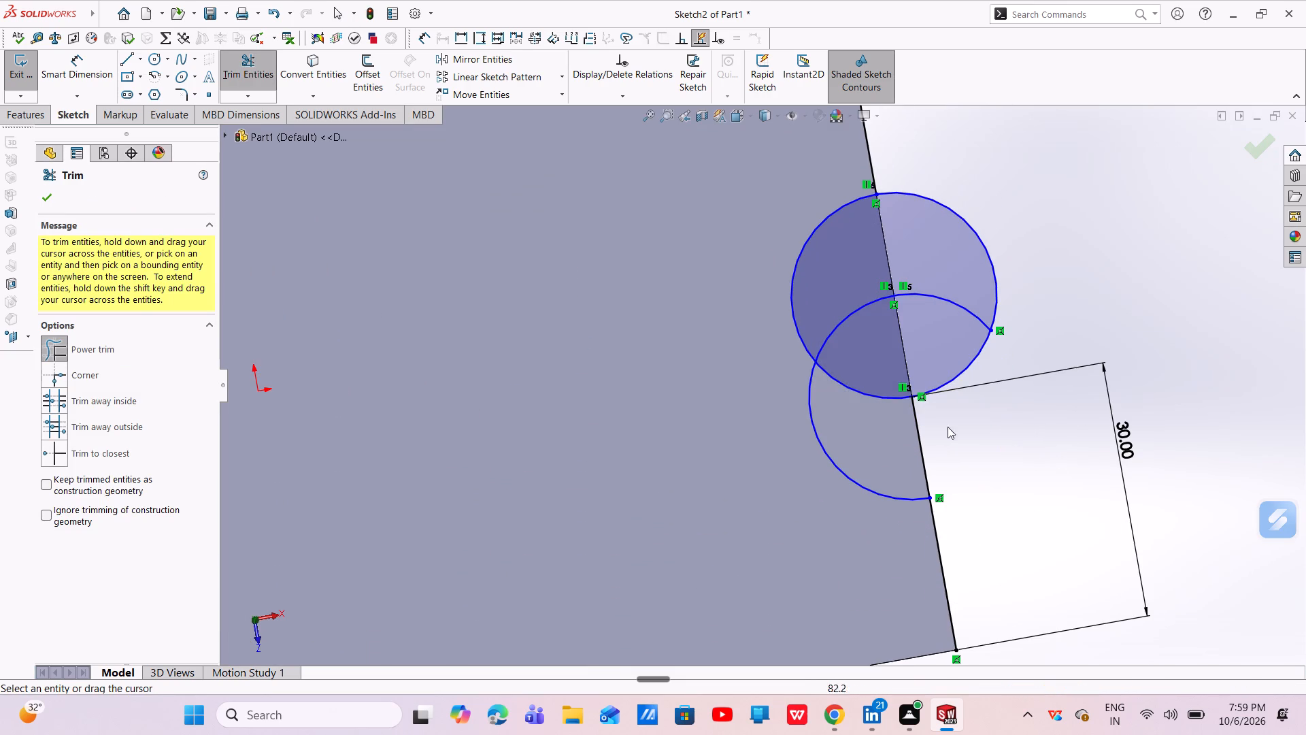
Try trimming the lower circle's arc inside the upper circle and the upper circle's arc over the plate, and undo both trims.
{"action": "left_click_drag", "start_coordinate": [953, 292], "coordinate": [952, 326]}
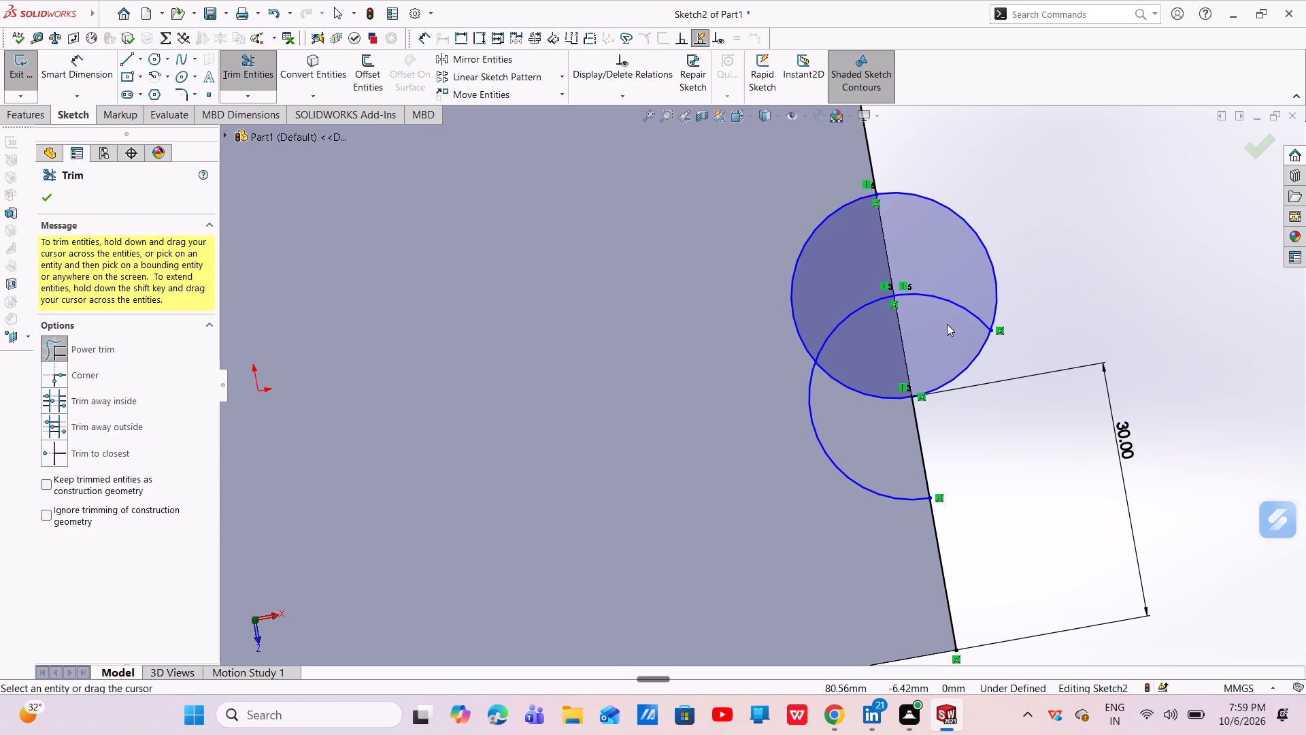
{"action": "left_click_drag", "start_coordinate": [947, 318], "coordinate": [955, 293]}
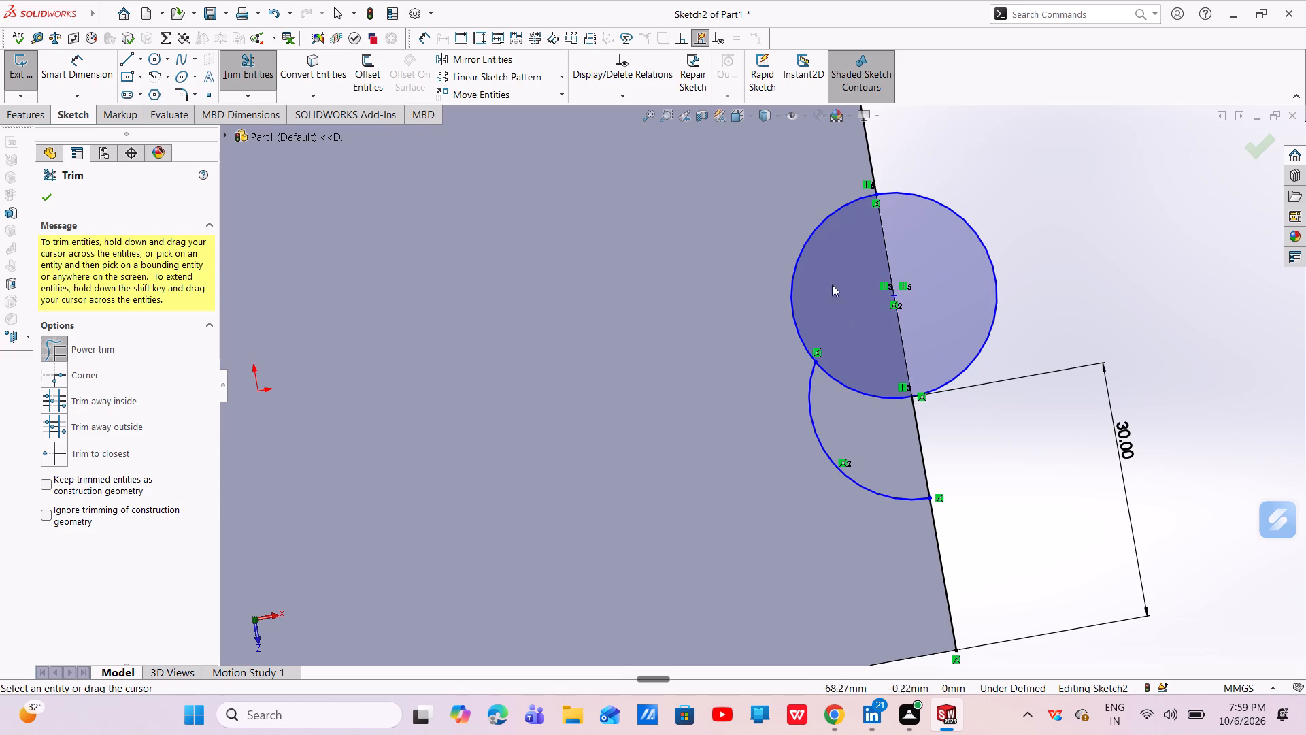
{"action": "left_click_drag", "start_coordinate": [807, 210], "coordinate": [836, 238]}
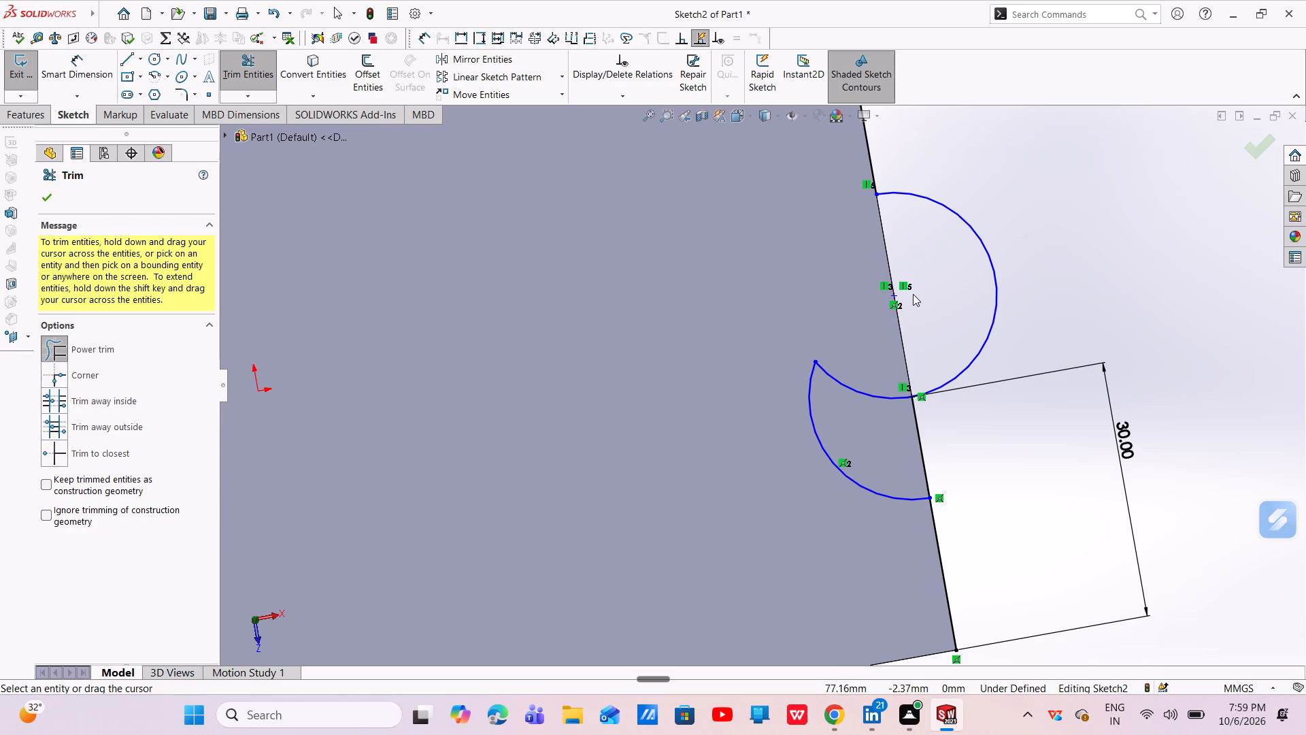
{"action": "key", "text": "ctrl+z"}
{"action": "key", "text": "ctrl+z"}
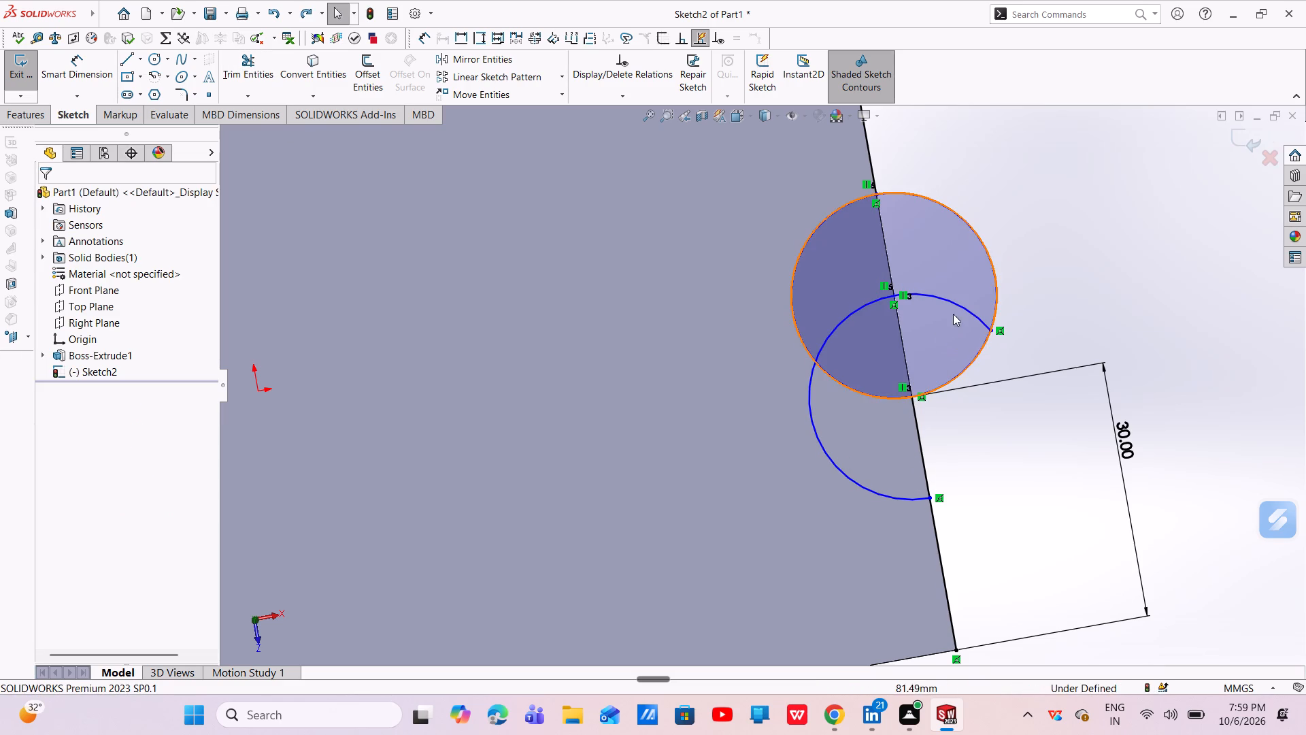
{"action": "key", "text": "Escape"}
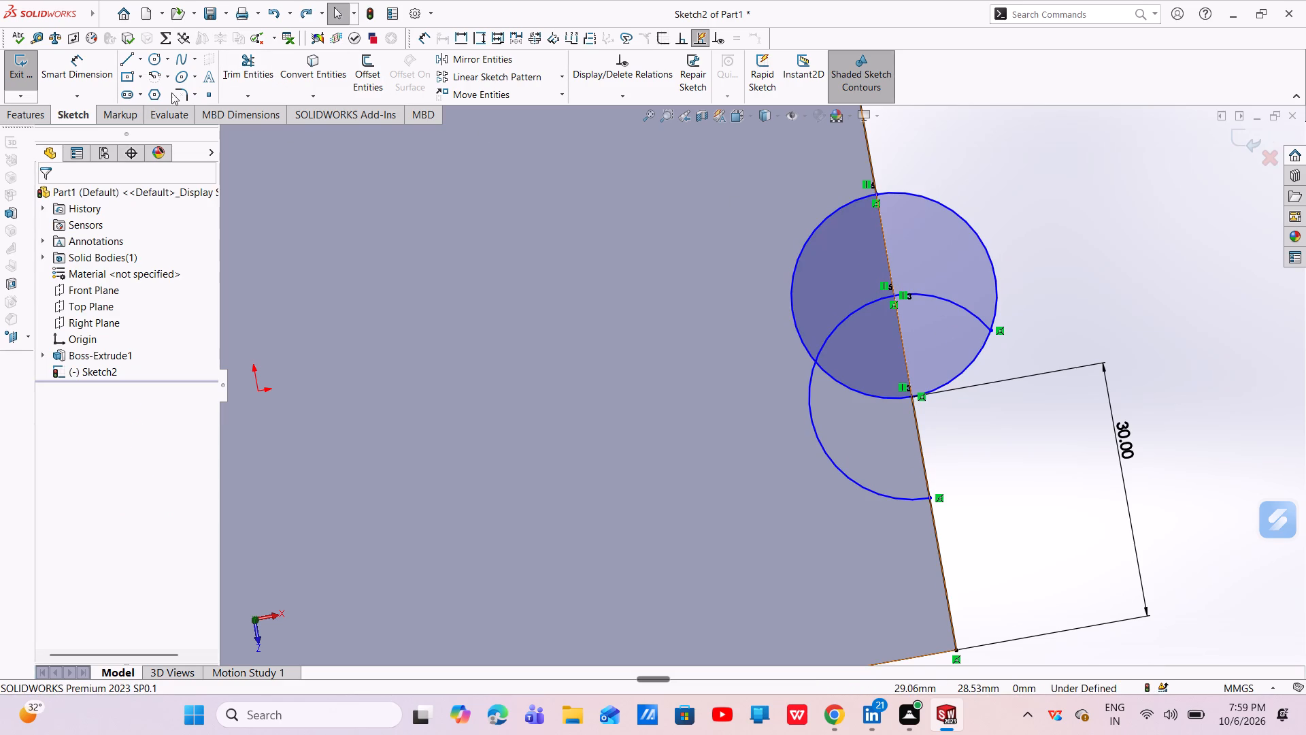
Draw a 36 mm vertical line along the plate's right edge from the lower arc's end to the top of the upper circle.
{"action": "left_click", "coordinate": [118, 56]}
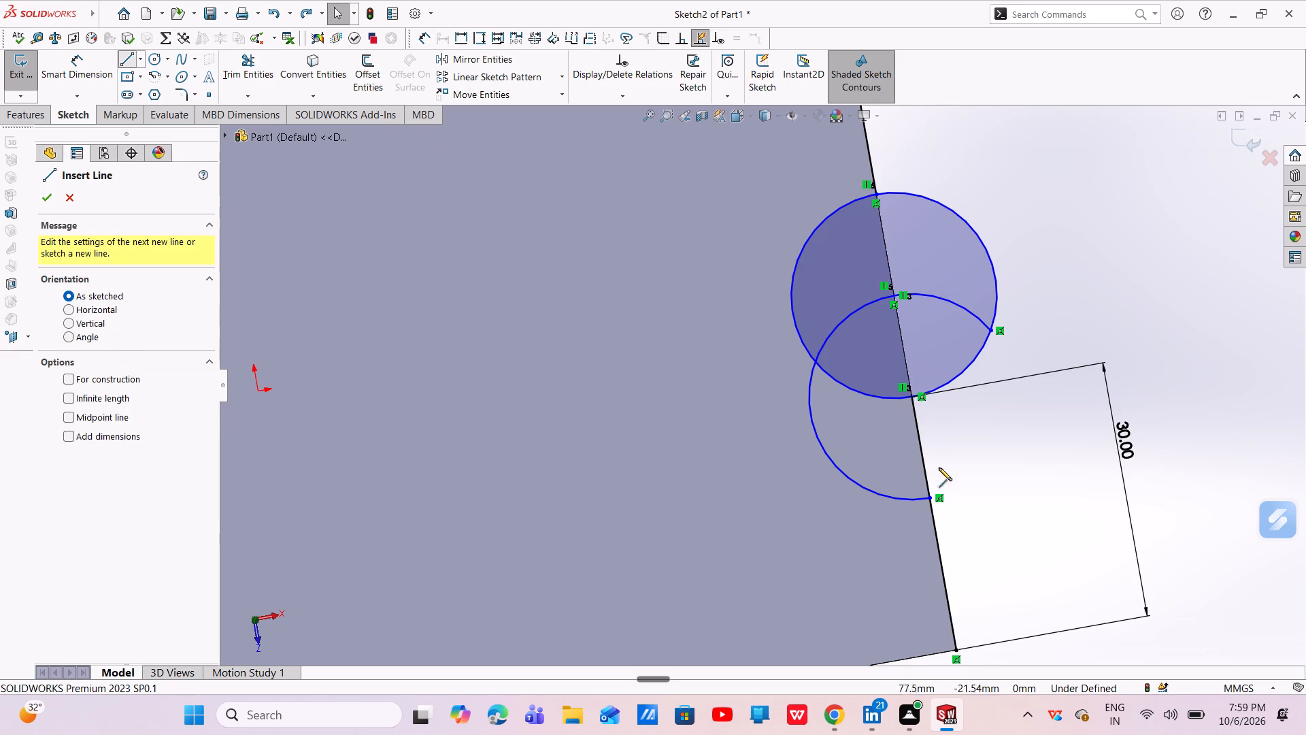
{"action": "left_click", "coordinate": [931, 494]}
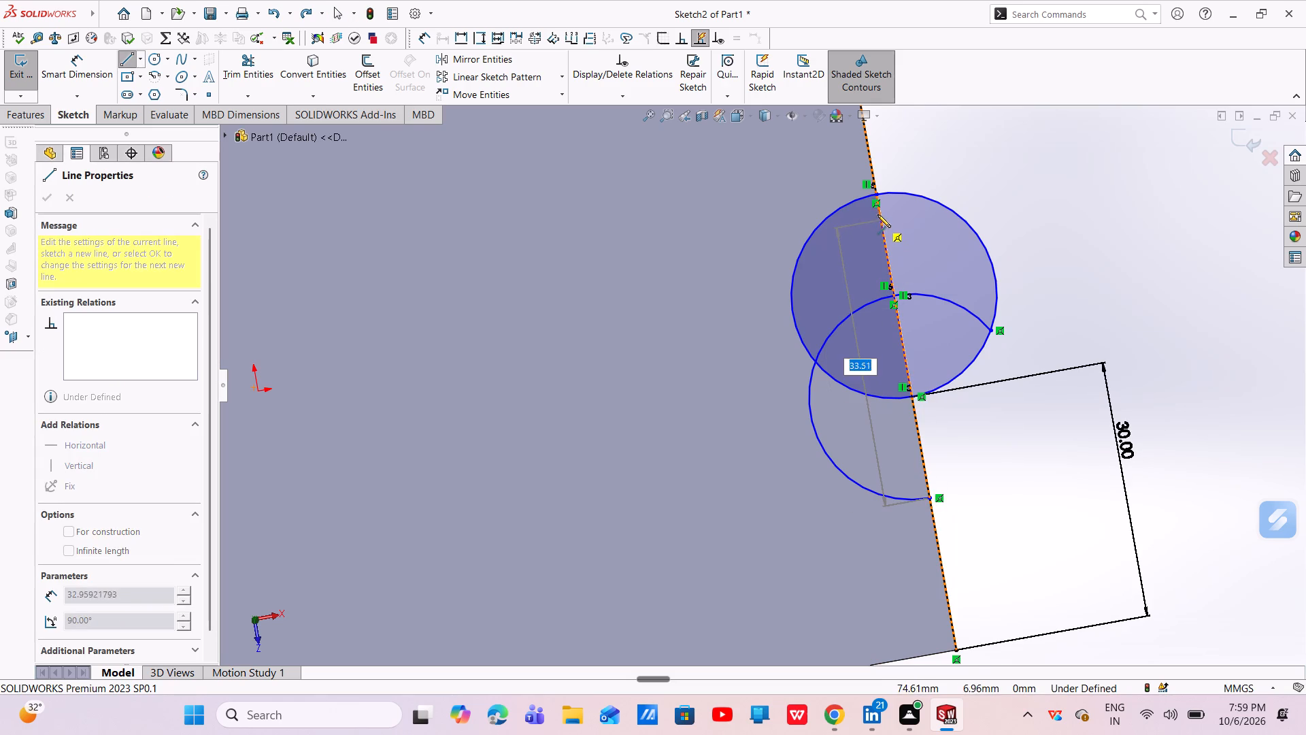
{"action": "left_click", "coordinate": [876, 191]}
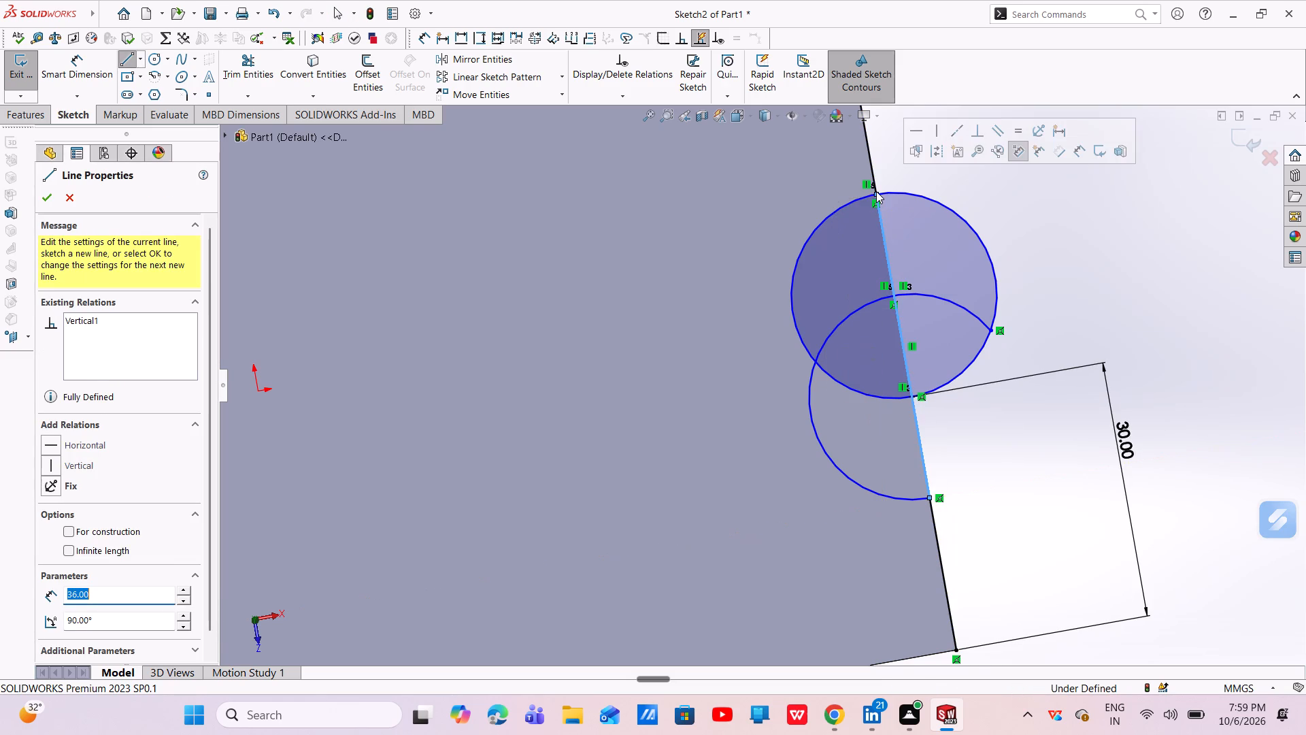
{"action": "key", "text": "Escape"}
{"action": "key", "text": "Escape"}
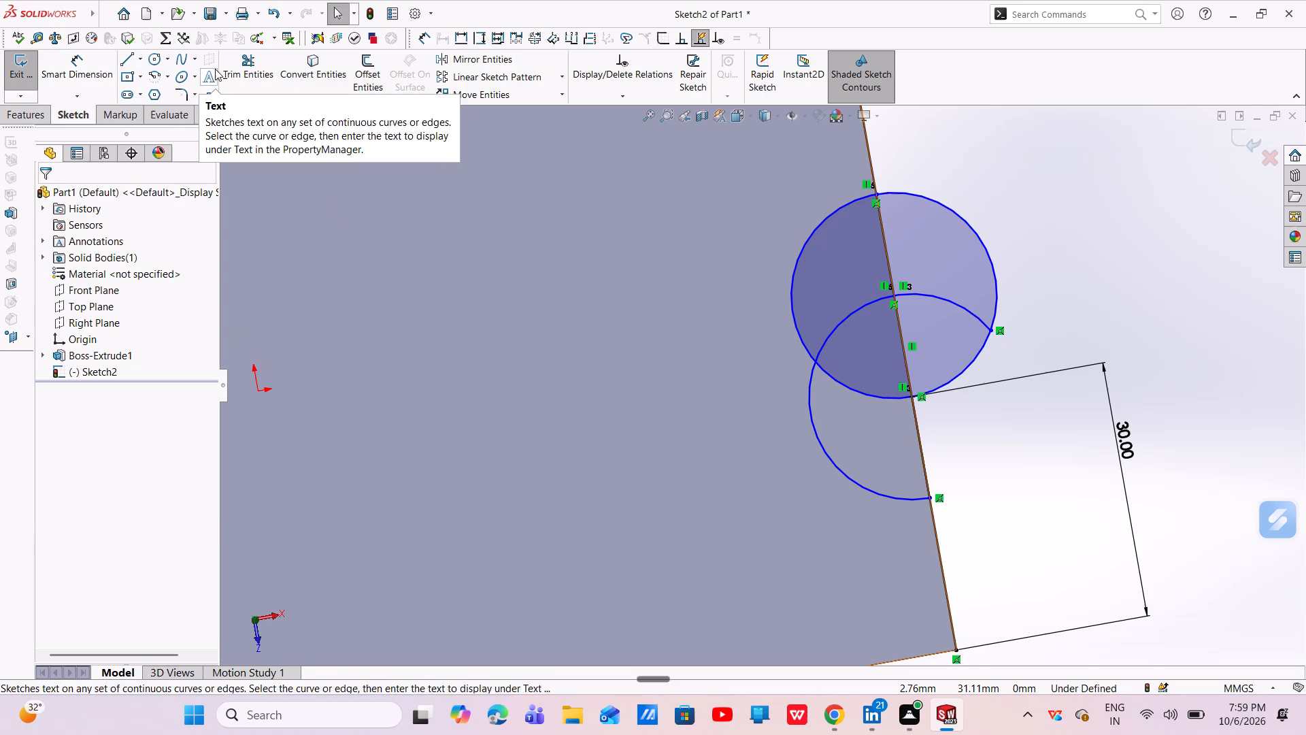
Trim away the lower circle's remaining arc outside the plate and the upper circle's arc over the plate.
{"action": "left_click", "coordinate": [242, 69]}
{"action": "left_click_drag", "start_coordinate": [954, 342], "coordinate": [954, 269]}
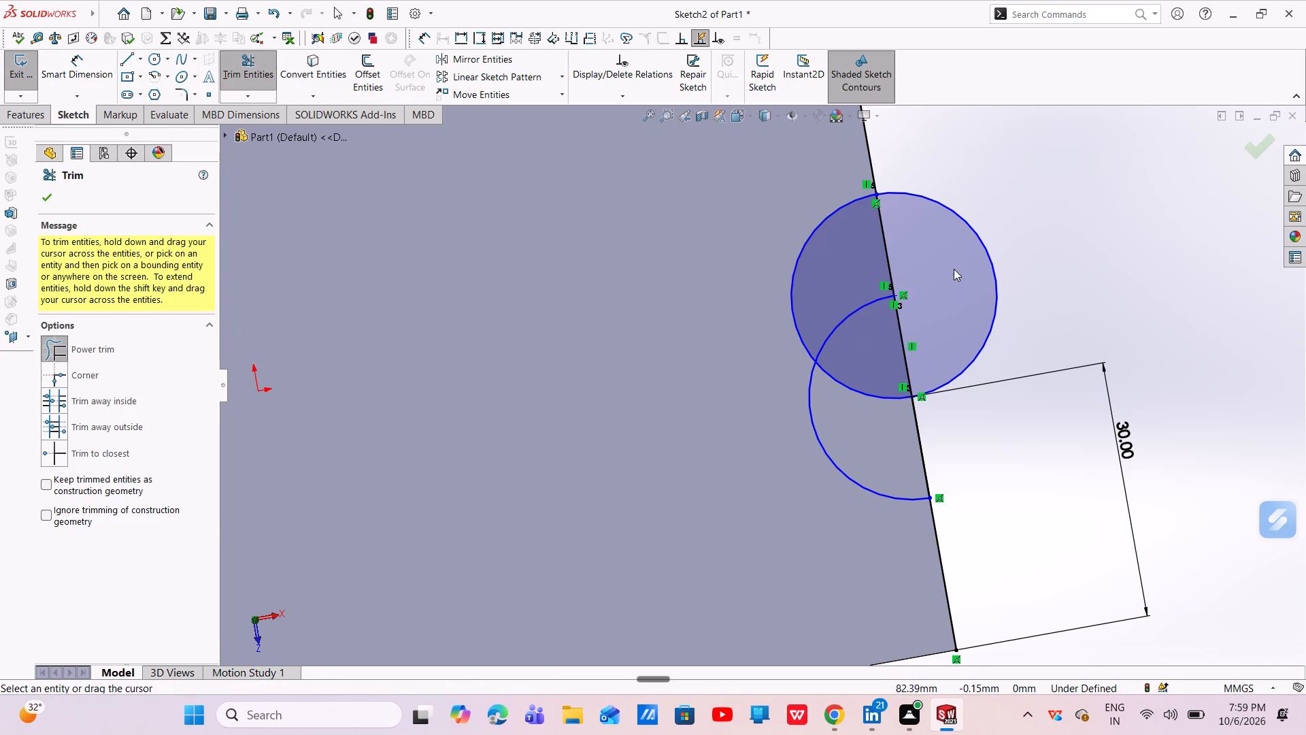
{"action": "left_click_drag", "start_coordinate": [820, 214], "coordinate": [841, 228]}
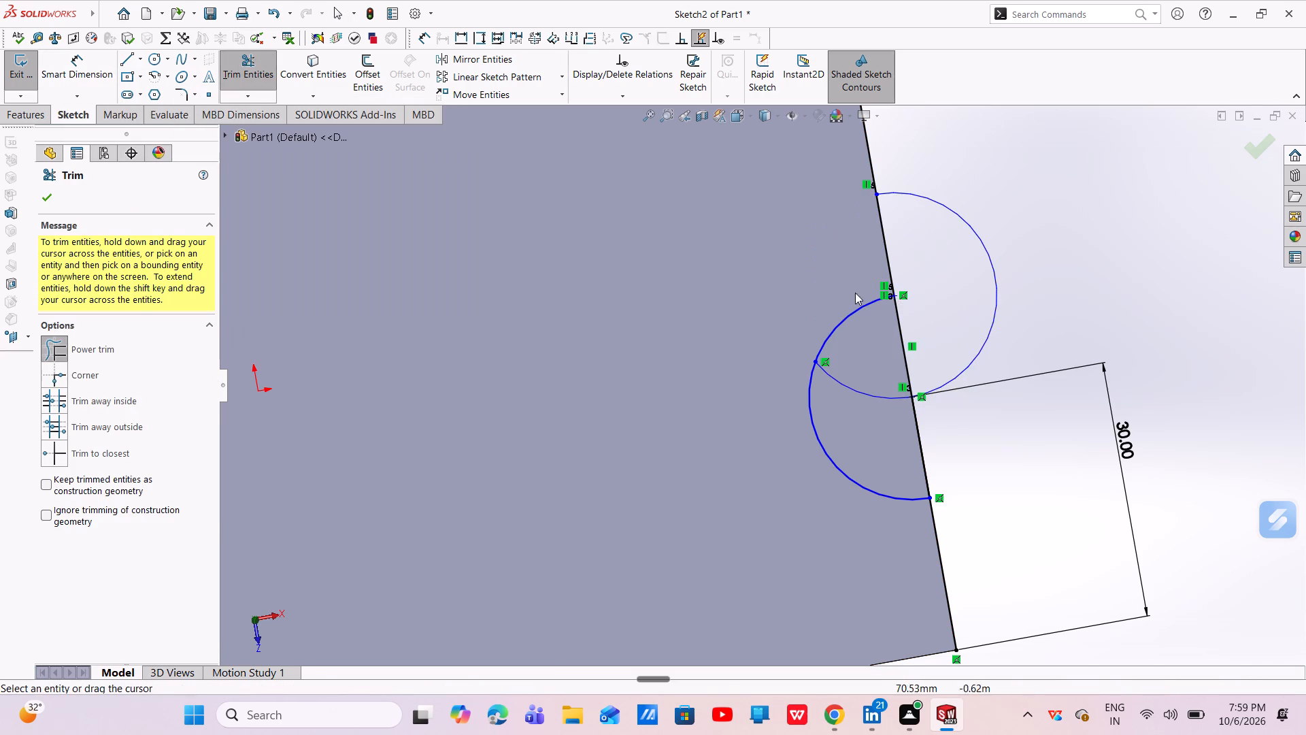
{"action": "left_click_drag", "start_coordinate": [850, 406], "coordinate": [864, 364]}
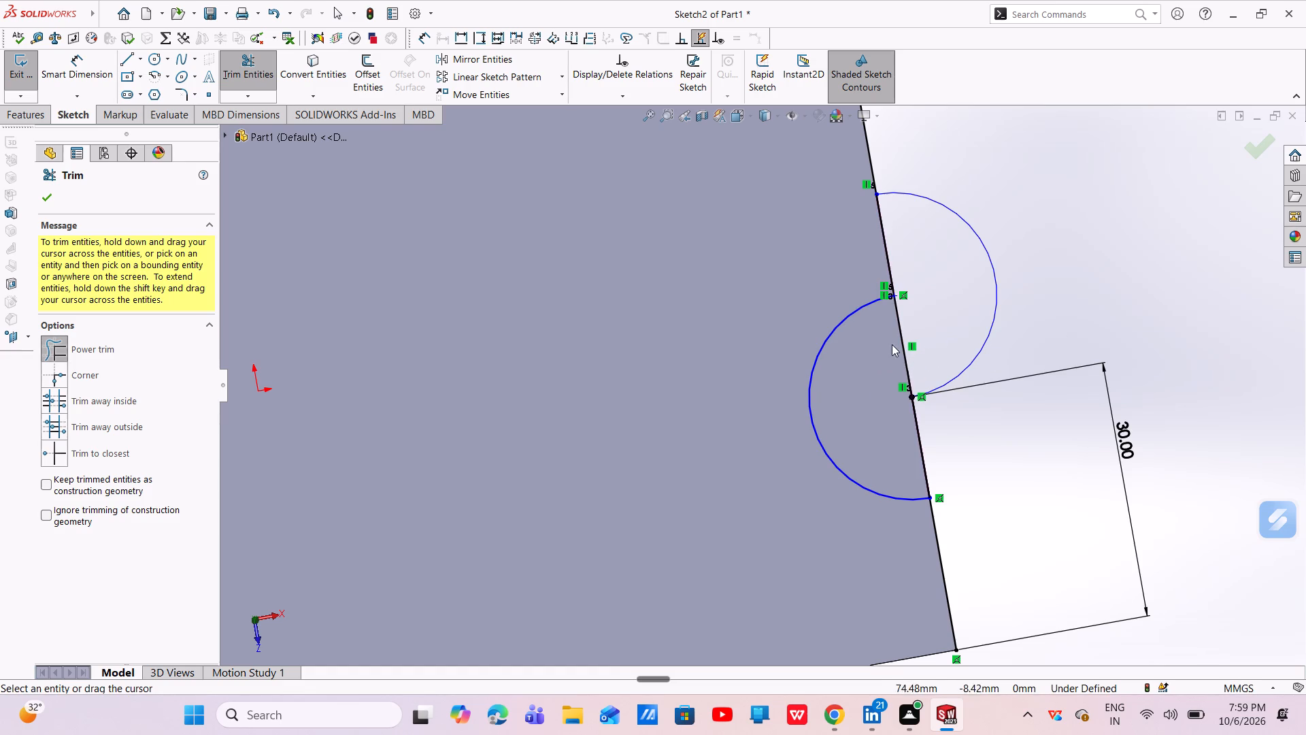
{"action": "left_click", "coordinate": [54, 196]}
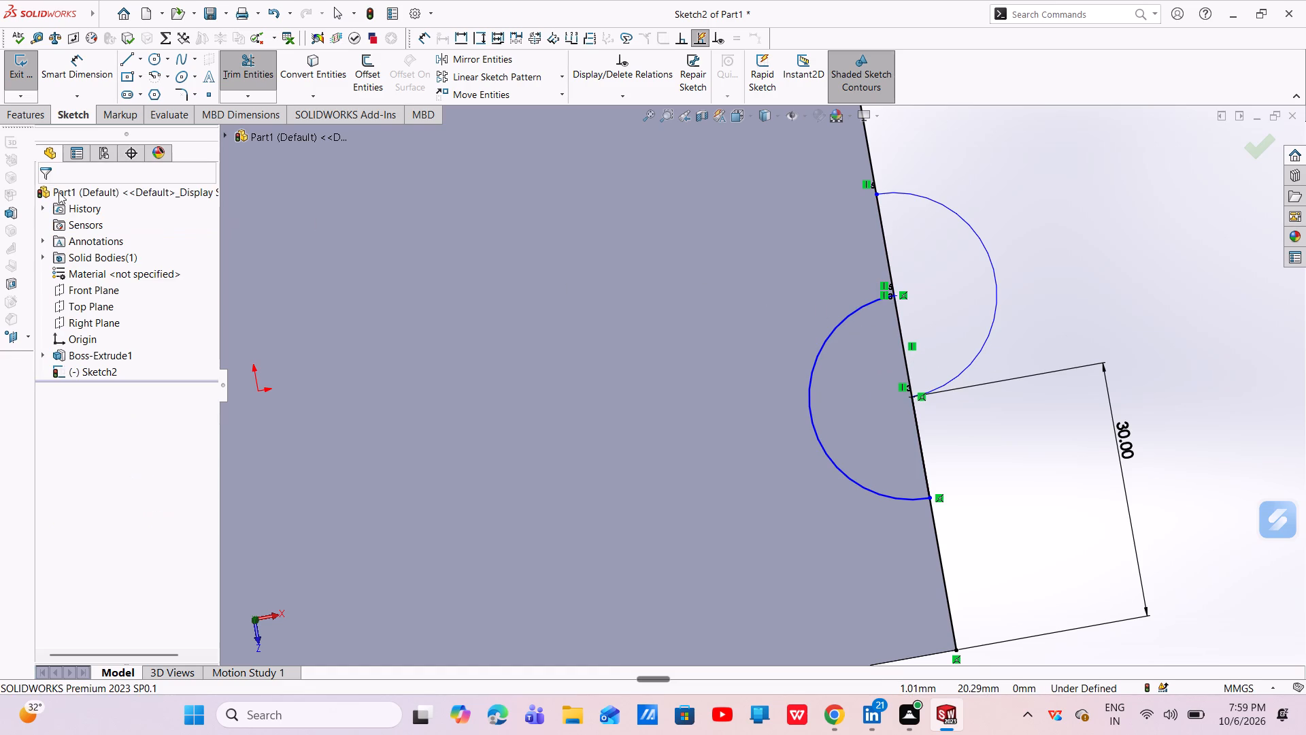
Extrude the half-circle region outside the plate's right edge 10 mm in the reversed direction, along the plate's thickness, with merged result.
{"action": "left_click", "coordinate": [31, 109]}
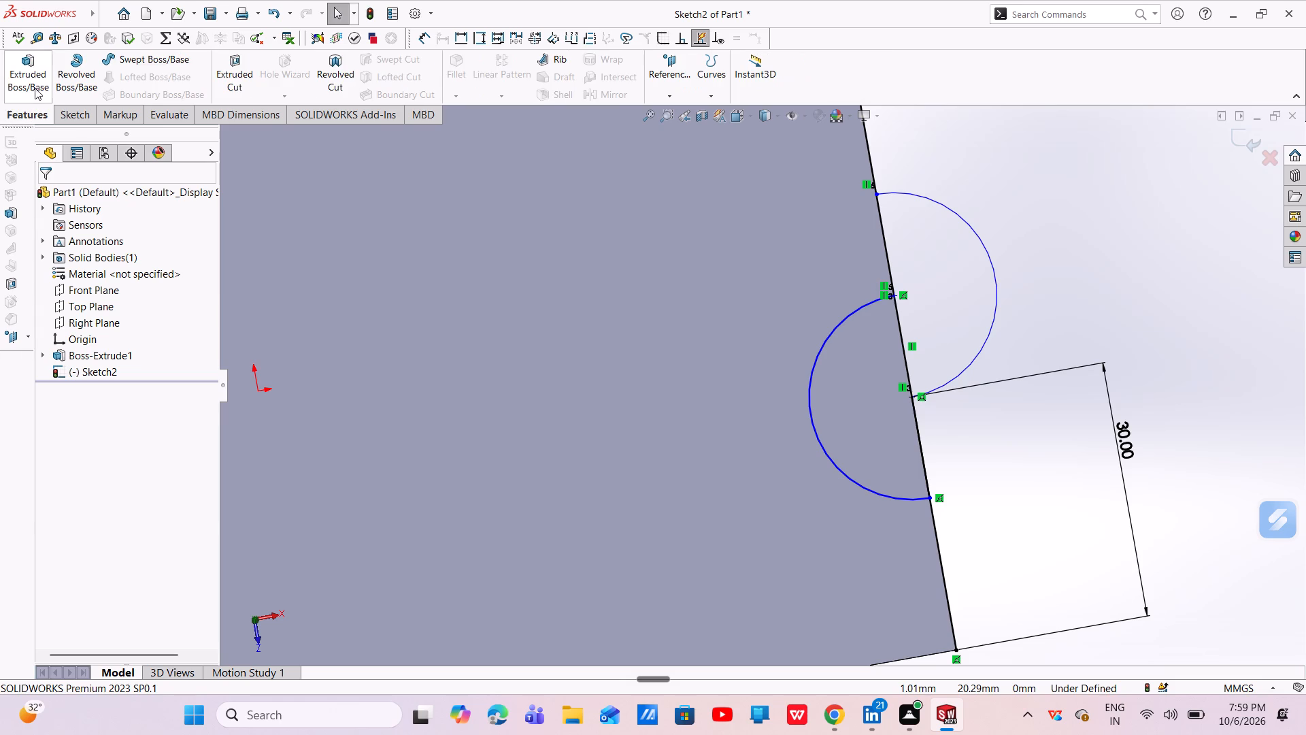
{"action": "left_click", "coordinate": [35, 83]}
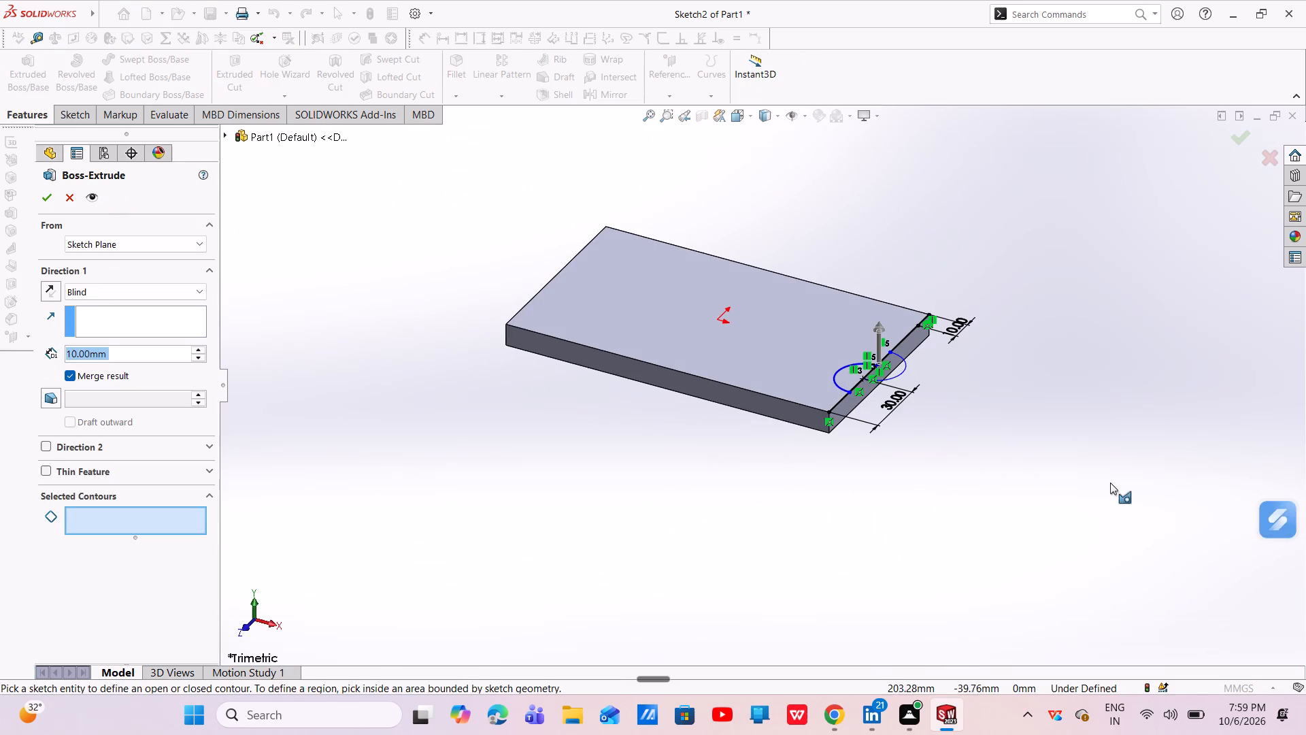
{"action": "left_click", "coordinate": [111, 517]}
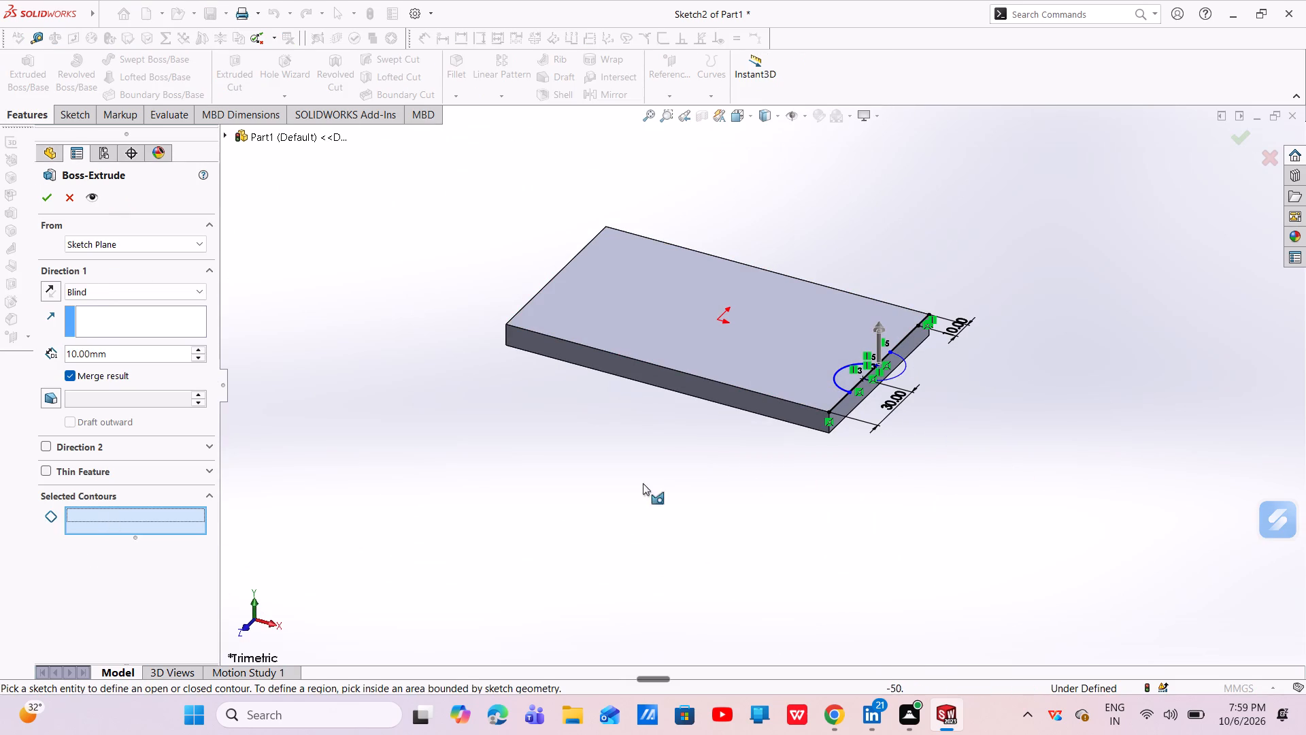
{"action": "middle_click_drag", "start_coordinate": [867, 439], "coordinate": [877, 557]}
{"action": "left_click", "coordinate": [901, 397]}
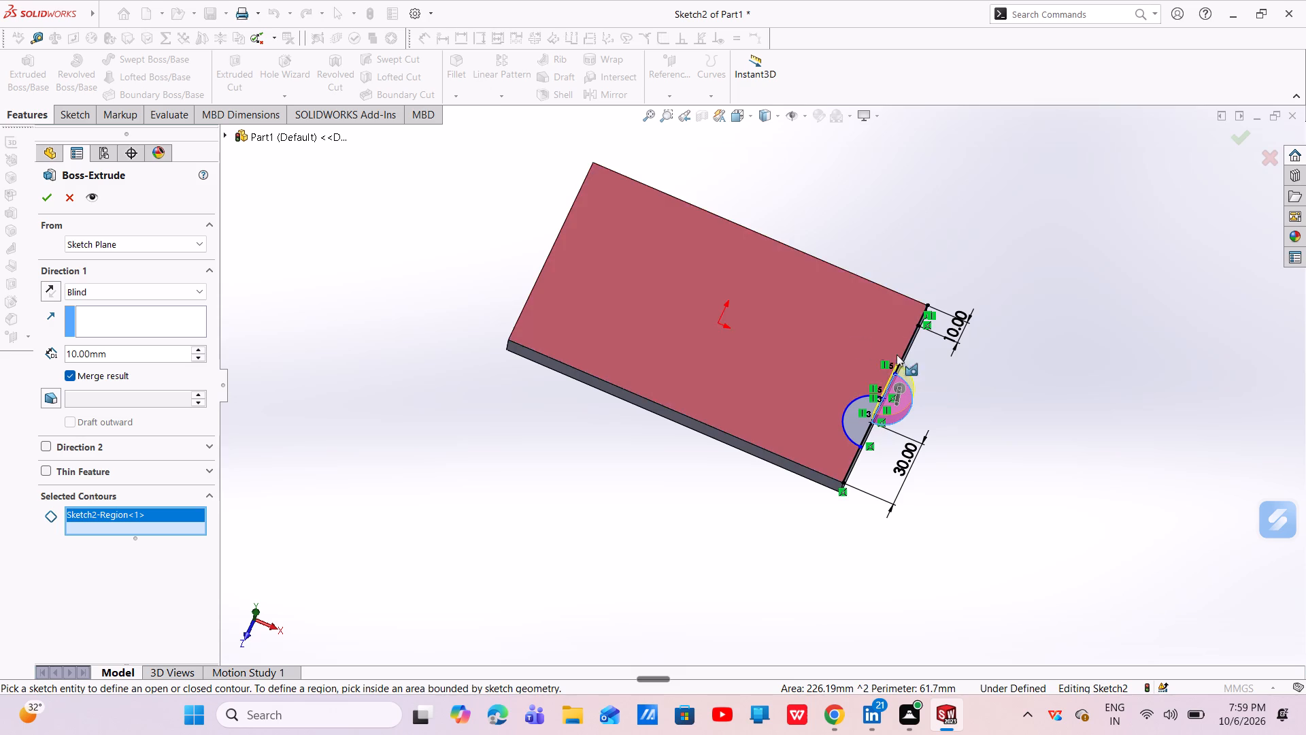
{"action": "middle_click_drag", "start_coordinate": [948, 408], "coordinate": [824, 321]}
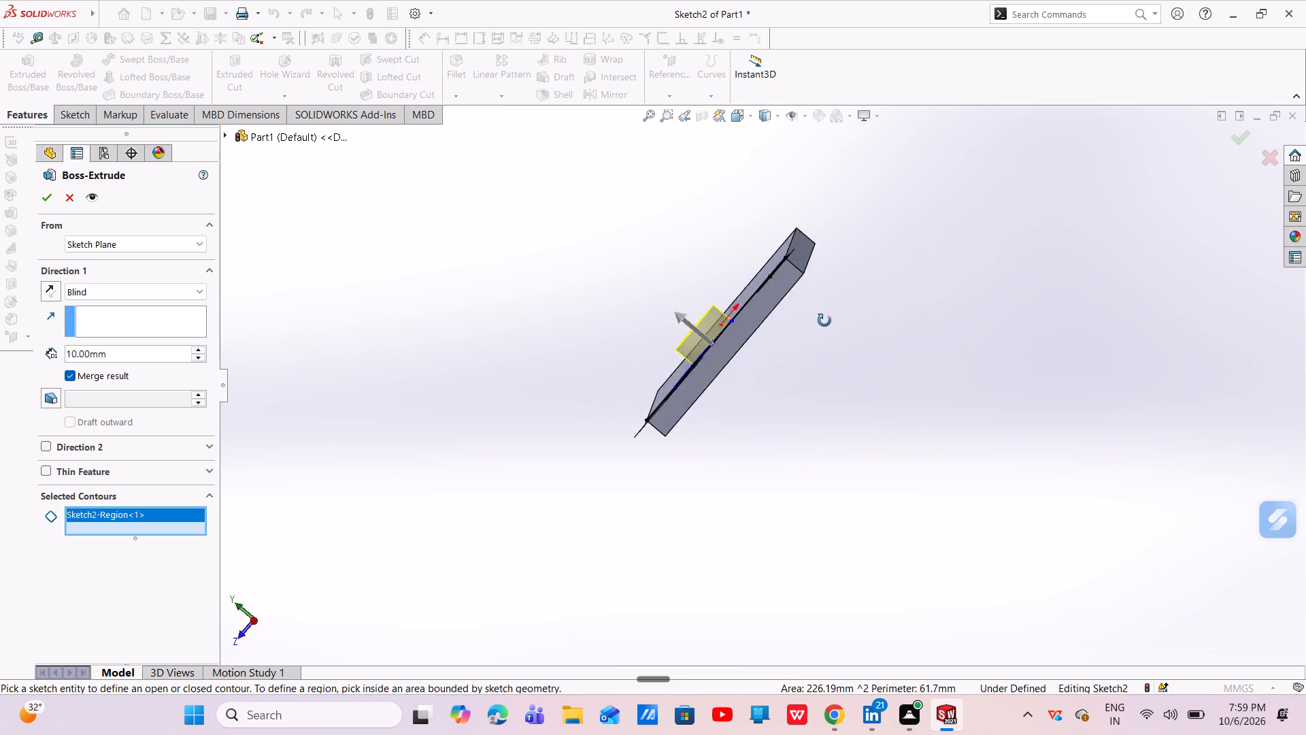
{"action": "middle_click_drag", "start_coordinate": [824, 321], "coordinate": [827, 325]}
{"action": "left_click", "coordinate": [680, 318]}
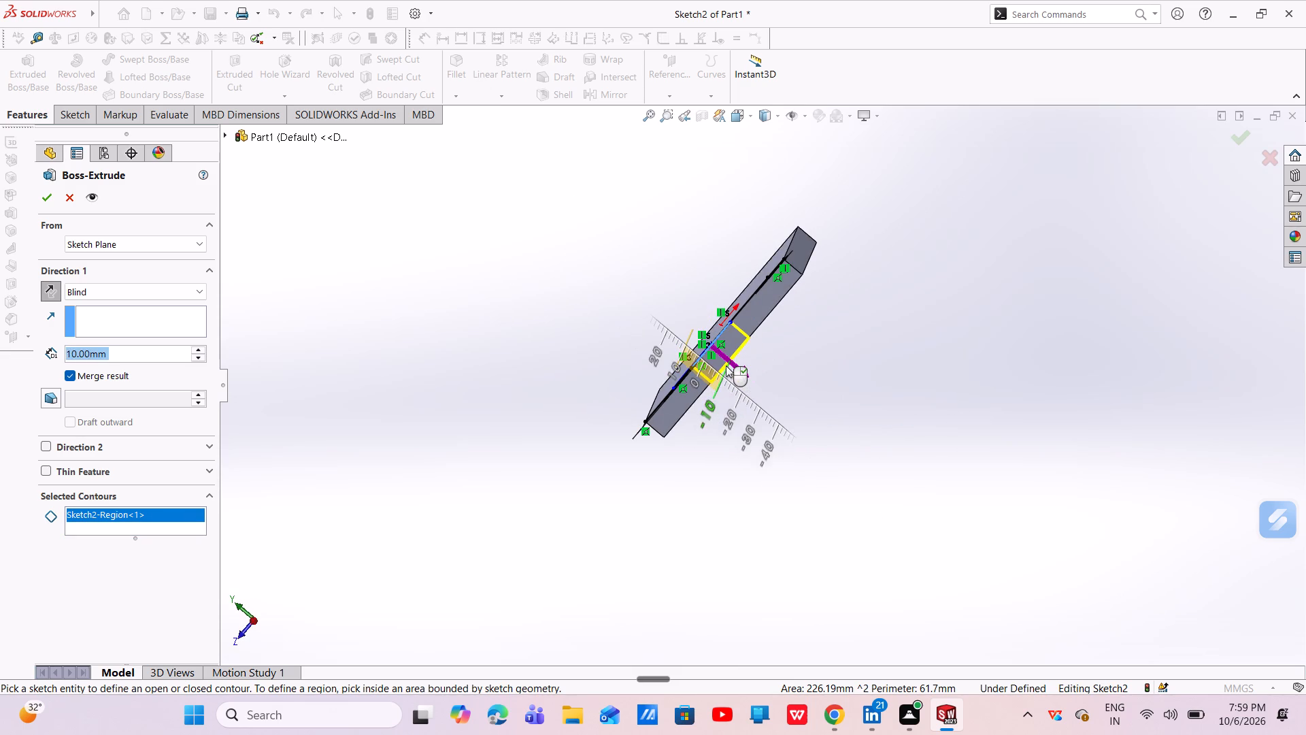
{"action": "left_click", "coordinate": [726, 365]}
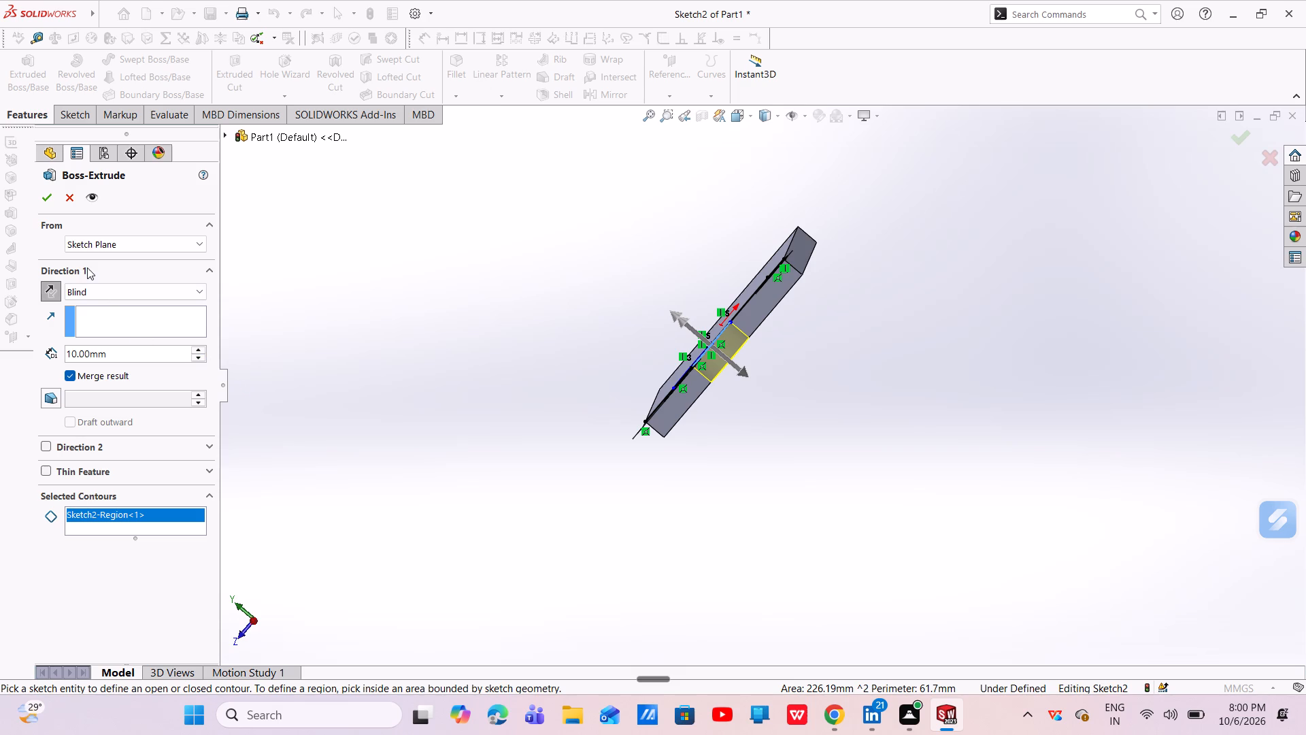
{"action": "left_click", "coordinate": [40, 194]}
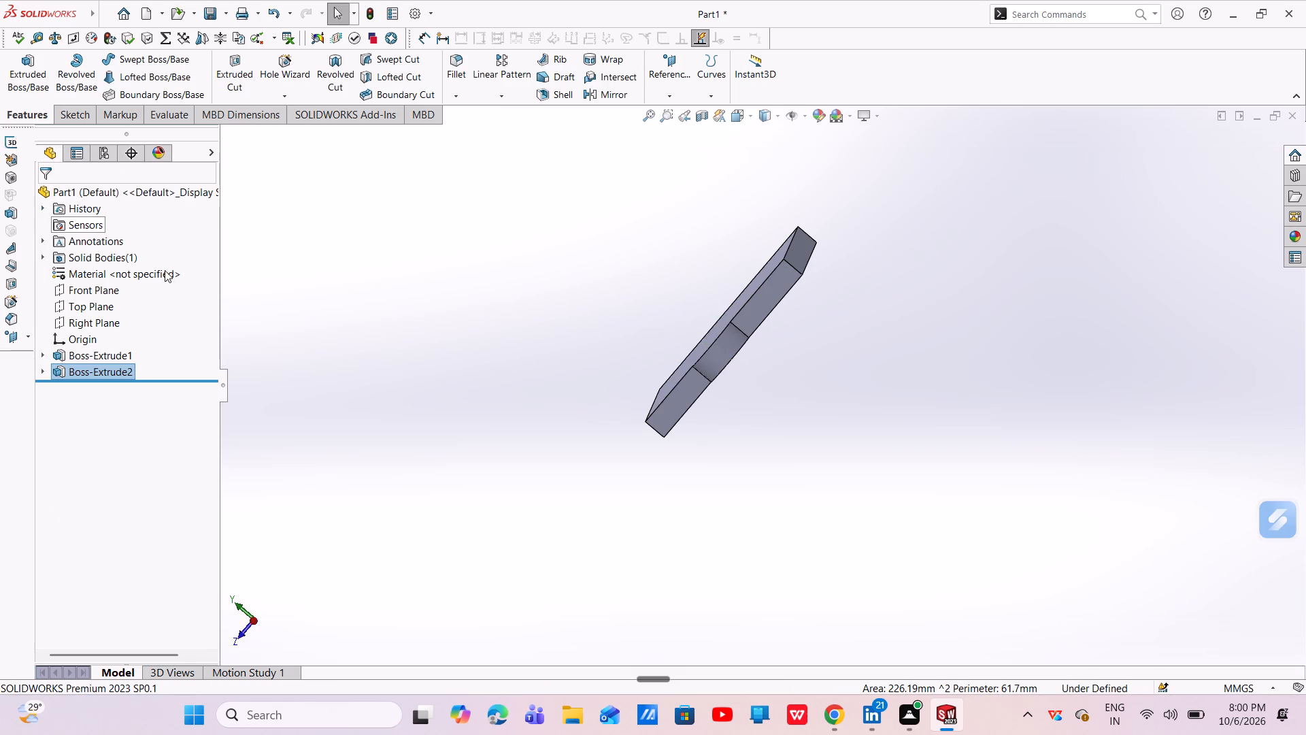
Sketch a centerpoint arc of about 7.85 mm radius on the plate's top face, from the round tab's lower end to the right edge.
{"action": "middle_click_drag", "start_coordinate": [669, 367], "coordinate": [751, 430]}
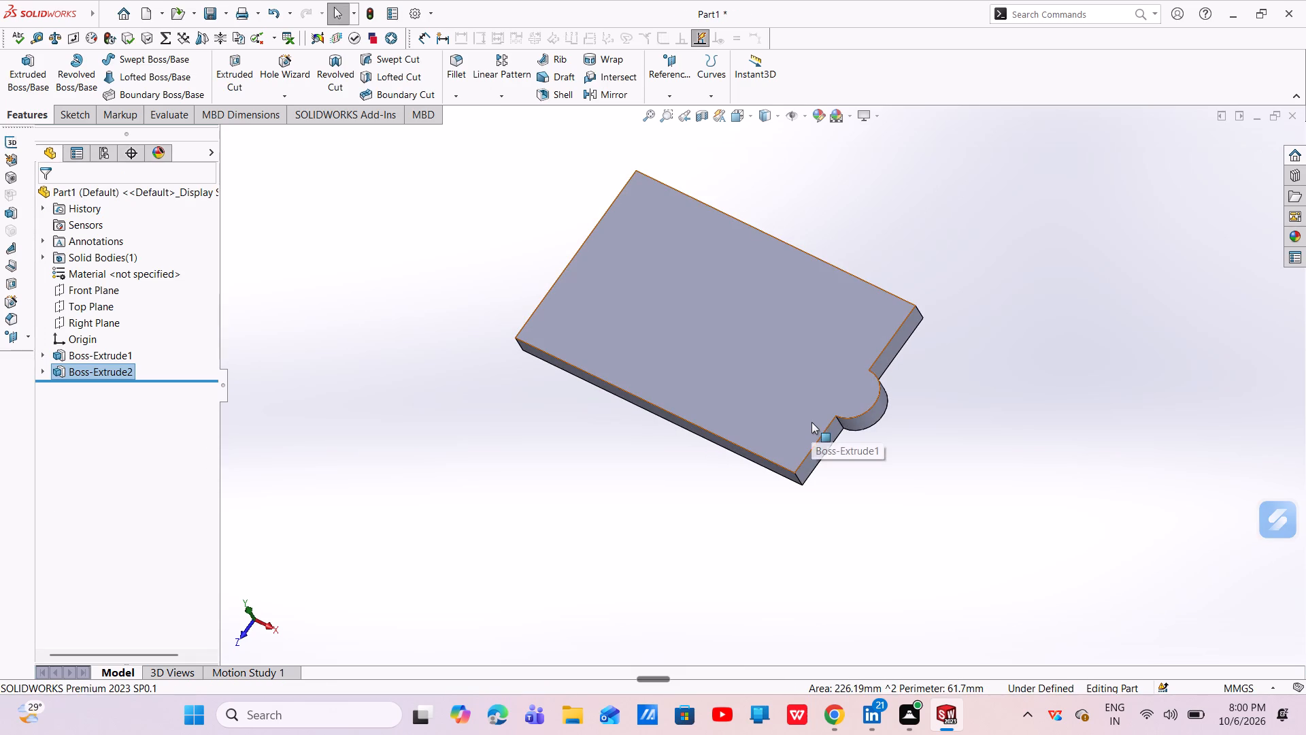
{"action": "left_click", "coordinate": [818, 423]}
{"action": "left_click", "coordinate": [877, 386]}
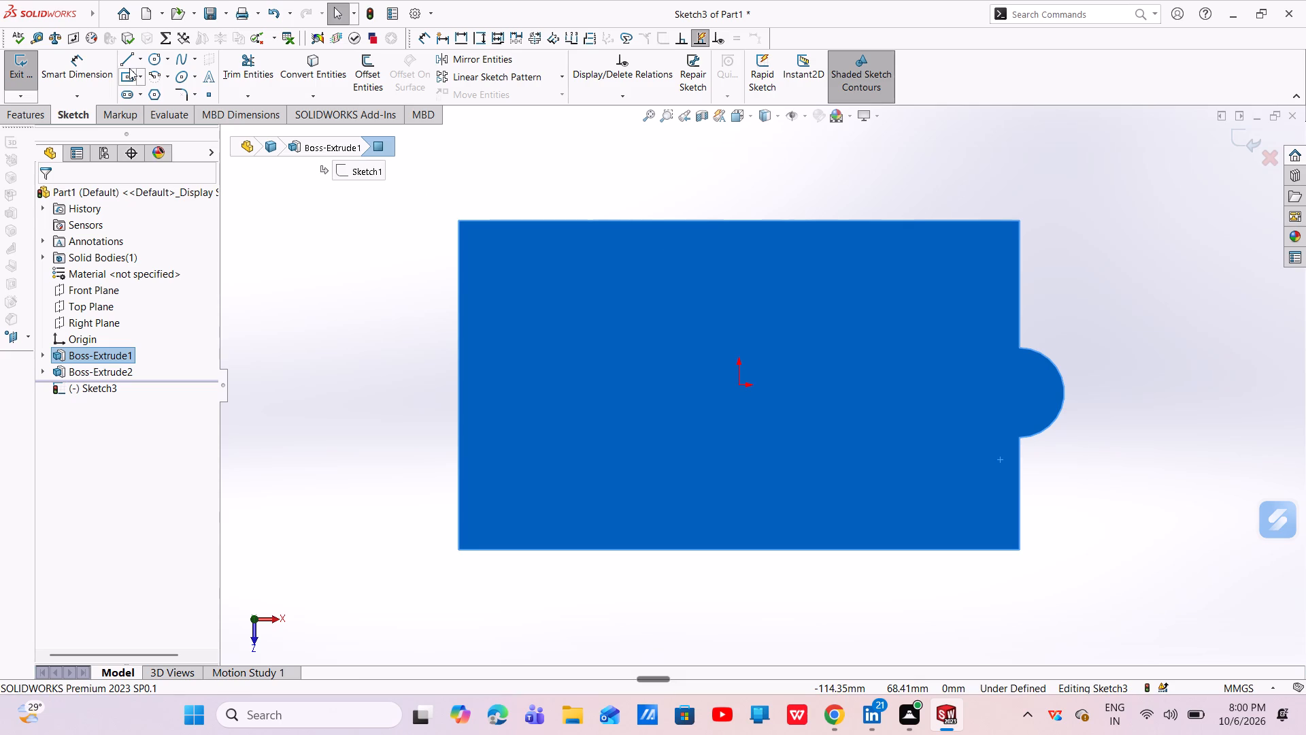
{"action": "left_click", "coordinate": [152, 58]}
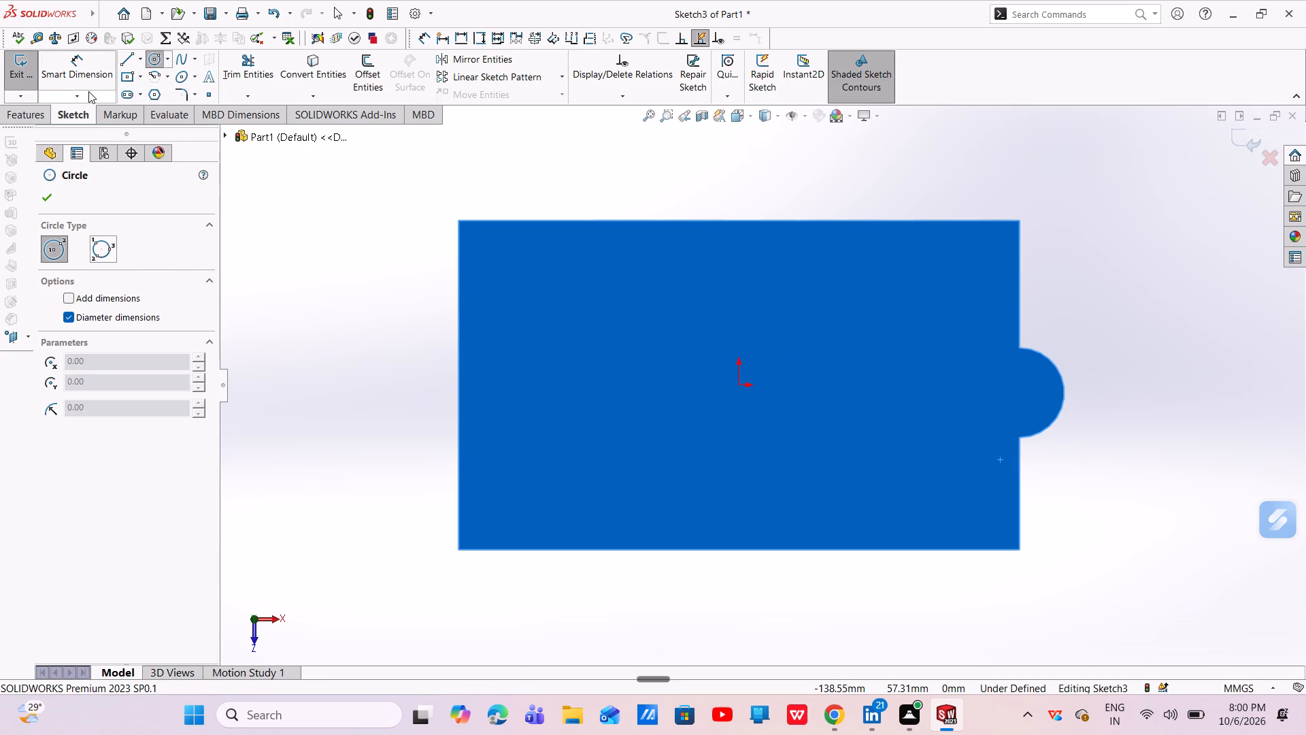
{"action": "left_click", "coordinate": [158, 76]}
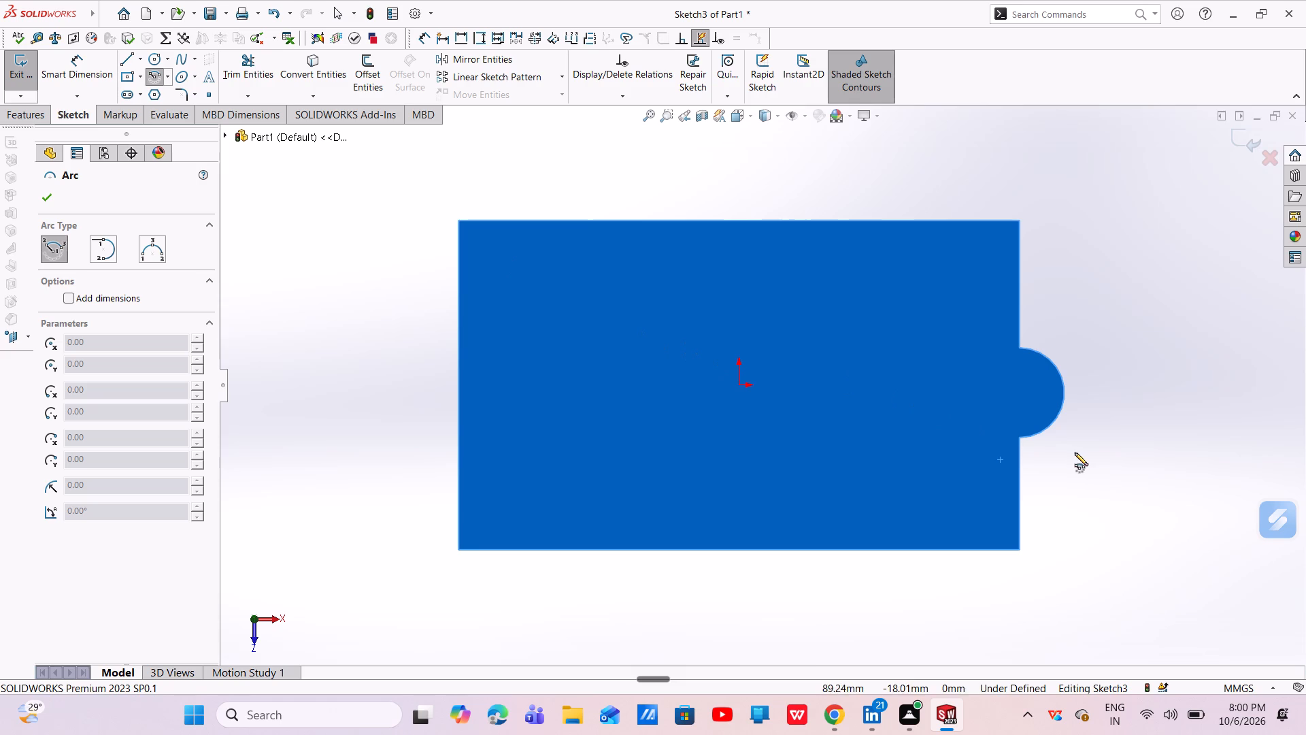
{"action": "left_click", "coordinate": [1001, 460]}
{"action": "left_click", "coordinate": [1018, 435]}
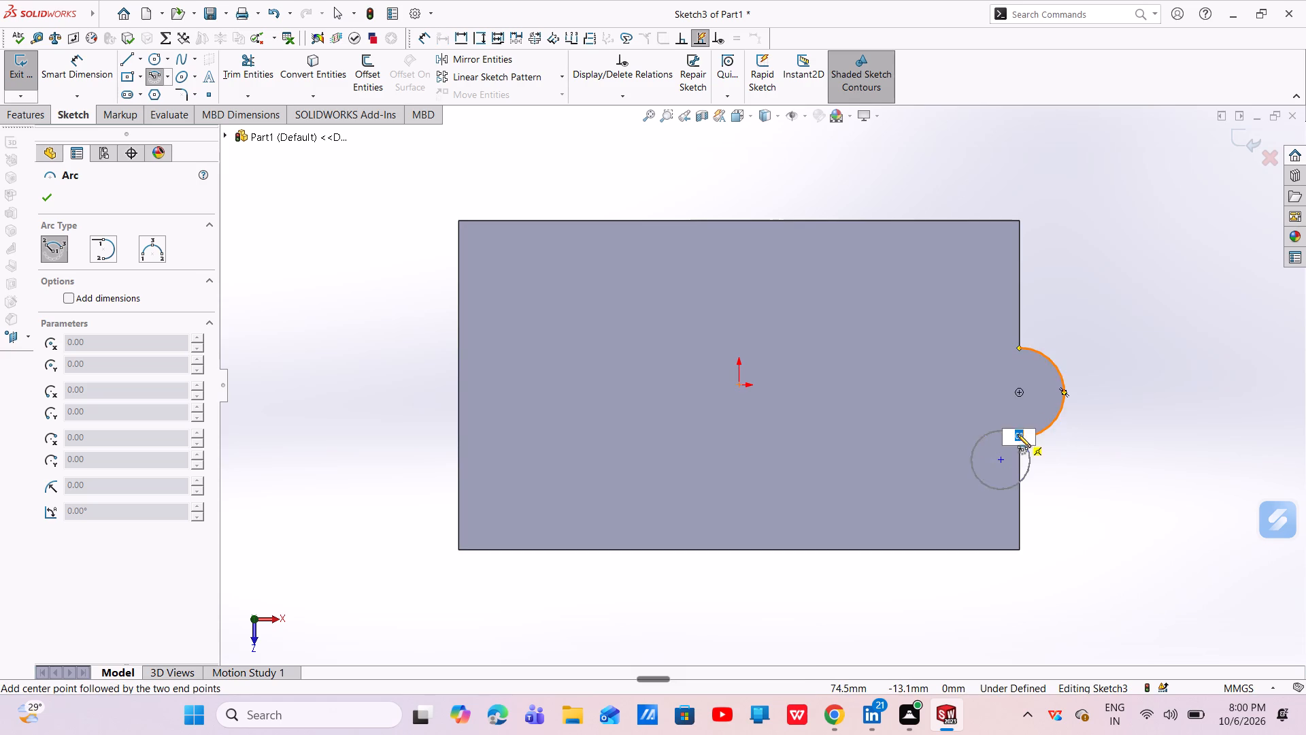
{"action": "left_click", "coordinate": [1033, 489]}
{"action": "key", "text": "Escape"}
{"action": "key", "text": "Escape"}
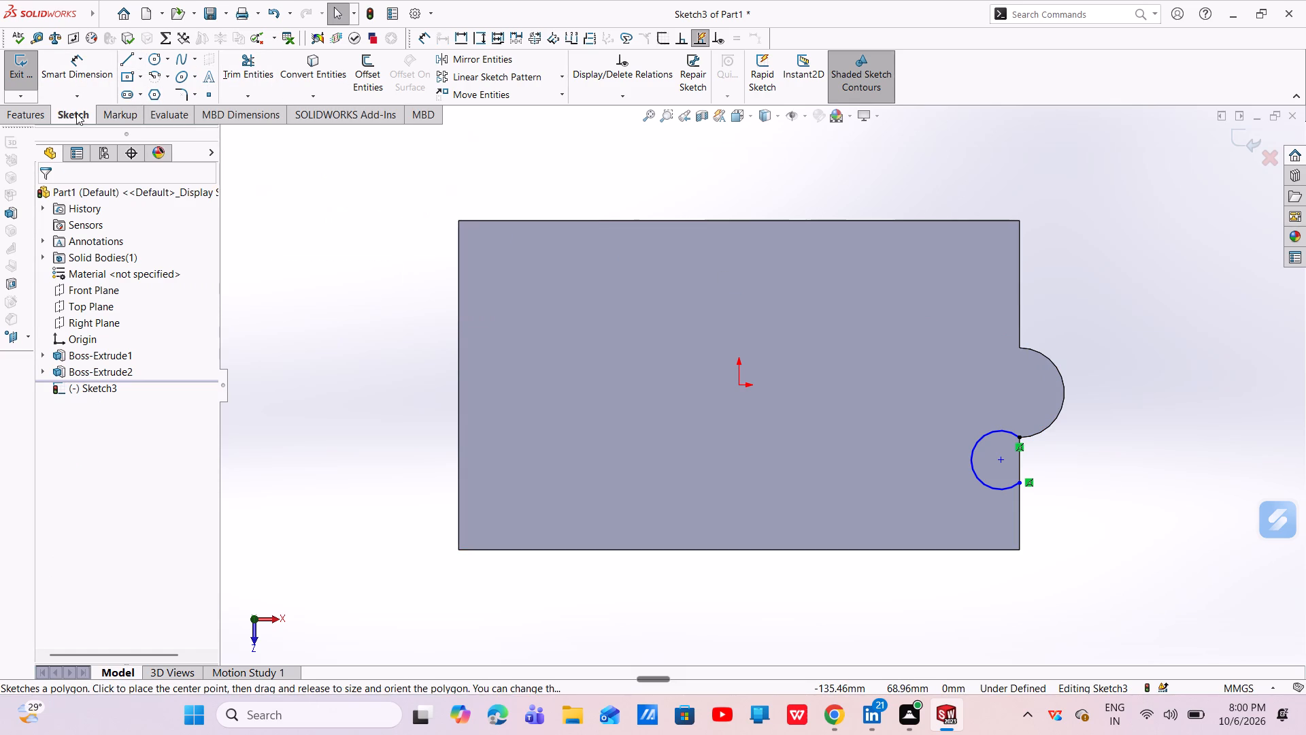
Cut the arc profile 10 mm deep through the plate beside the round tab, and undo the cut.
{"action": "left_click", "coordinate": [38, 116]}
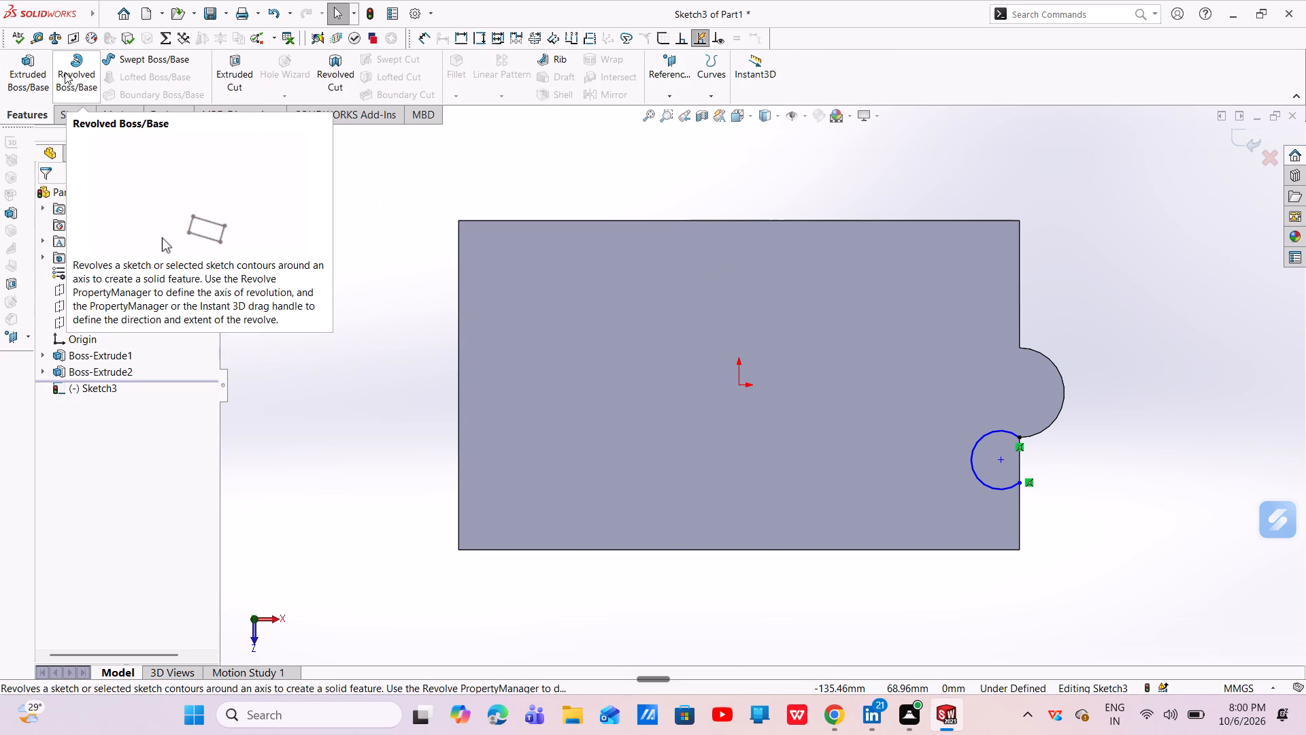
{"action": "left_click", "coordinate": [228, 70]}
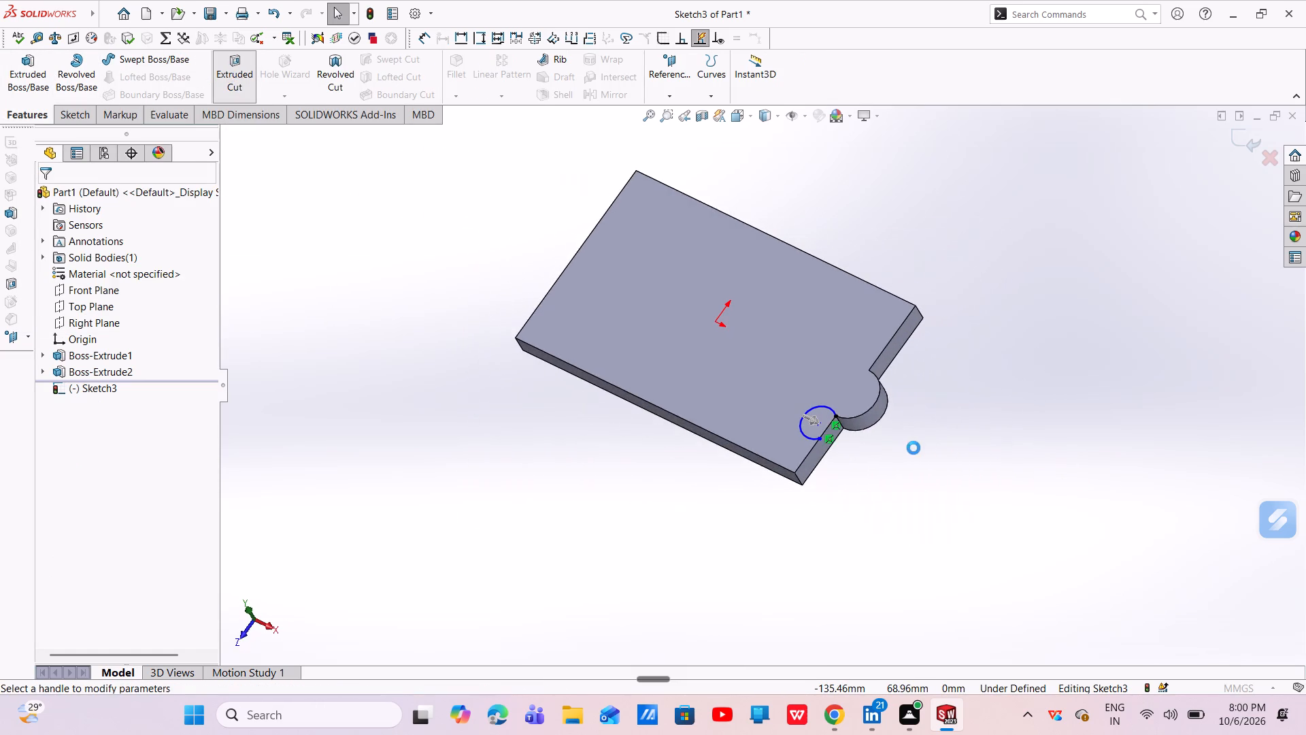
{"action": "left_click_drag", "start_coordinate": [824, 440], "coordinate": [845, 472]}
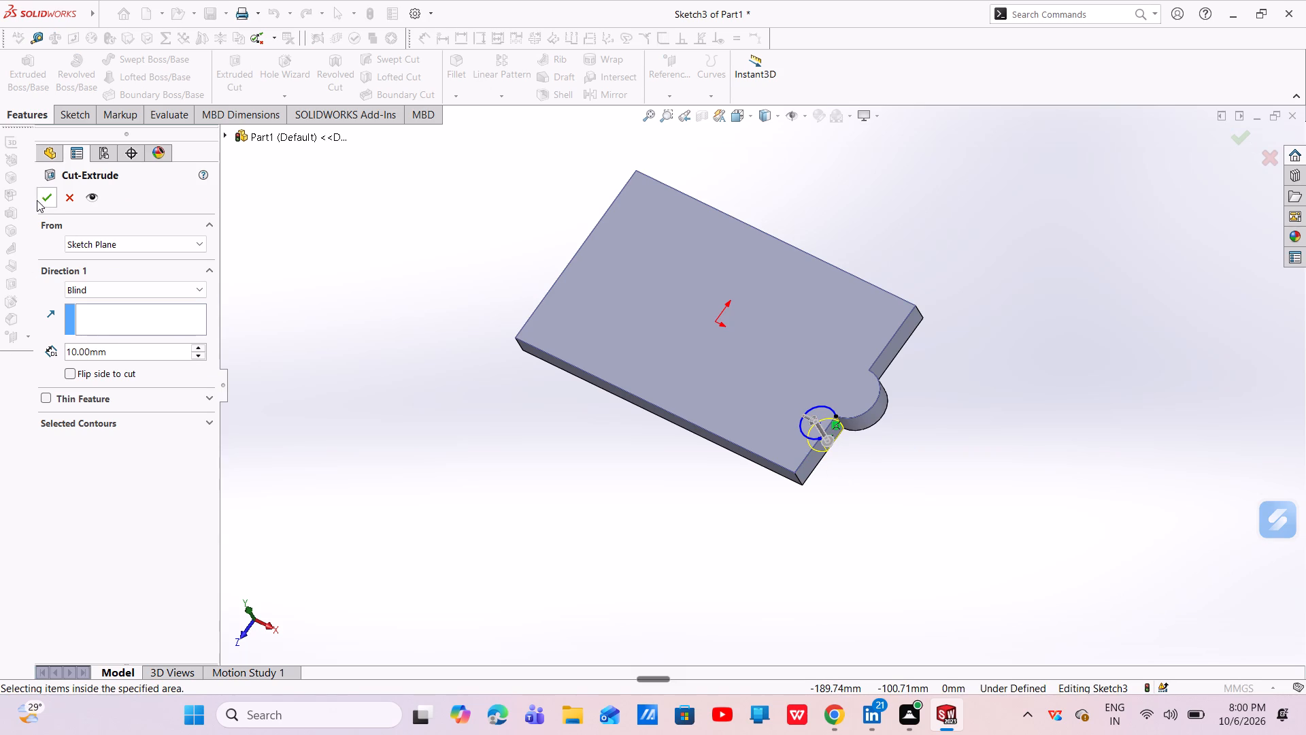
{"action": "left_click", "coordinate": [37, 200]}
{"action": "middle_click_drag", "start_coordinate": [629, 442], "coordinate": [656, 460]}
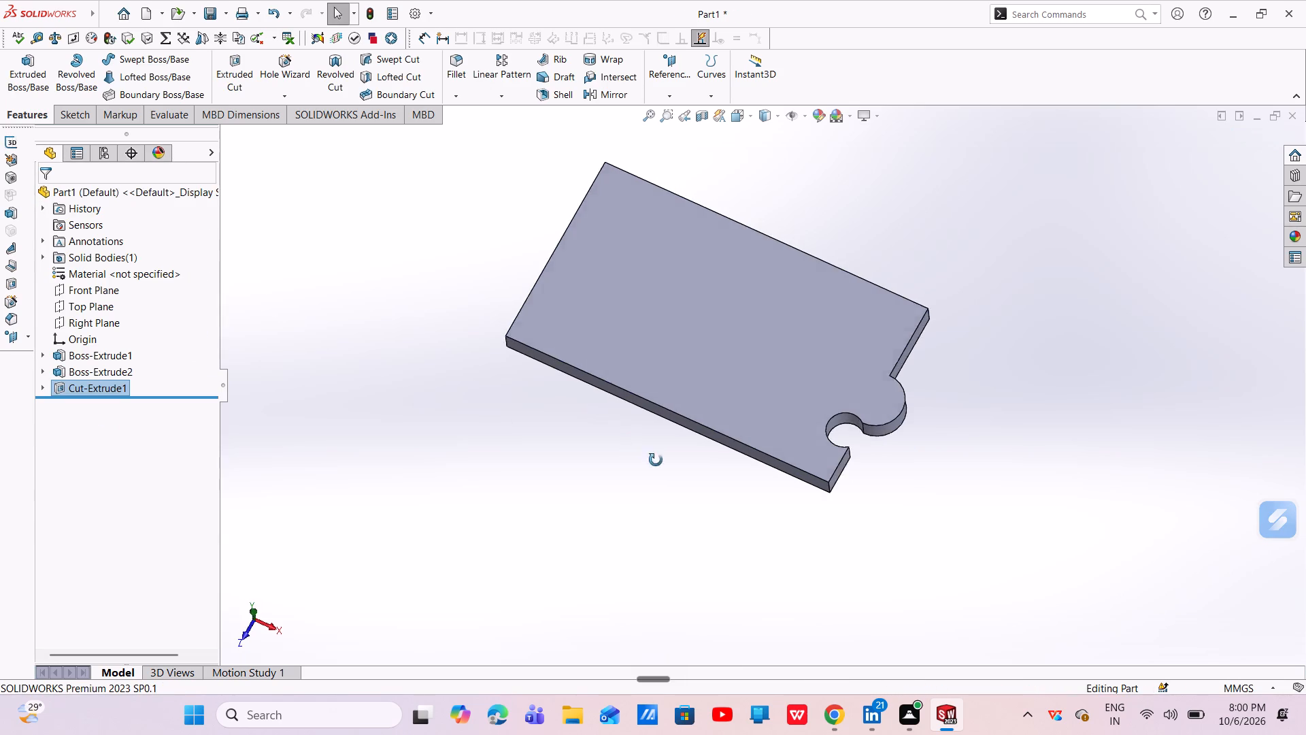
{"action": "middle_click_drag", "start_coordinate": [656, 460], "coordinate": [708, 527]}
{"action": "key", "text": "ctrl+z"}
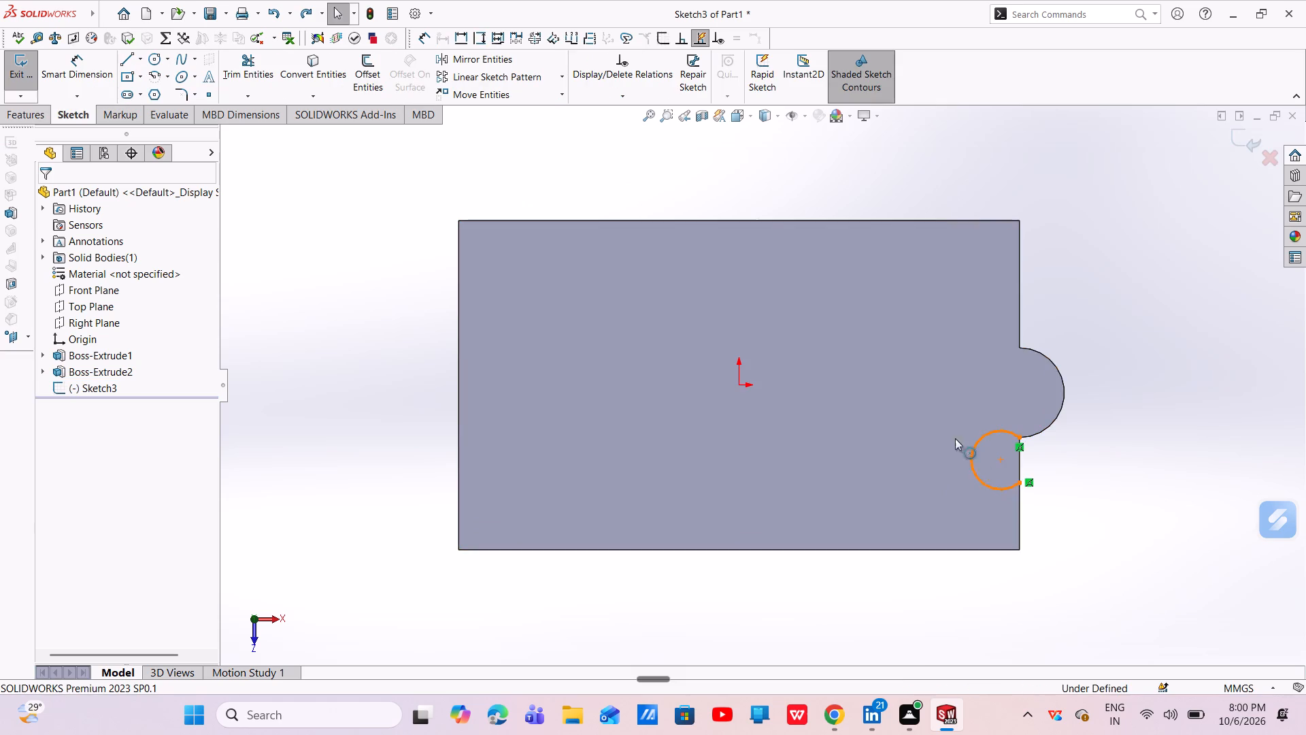
Dimension the arc below the round tab to a 10 mm radius.
{"action": "left_click", "coordinate": [100, 84]}
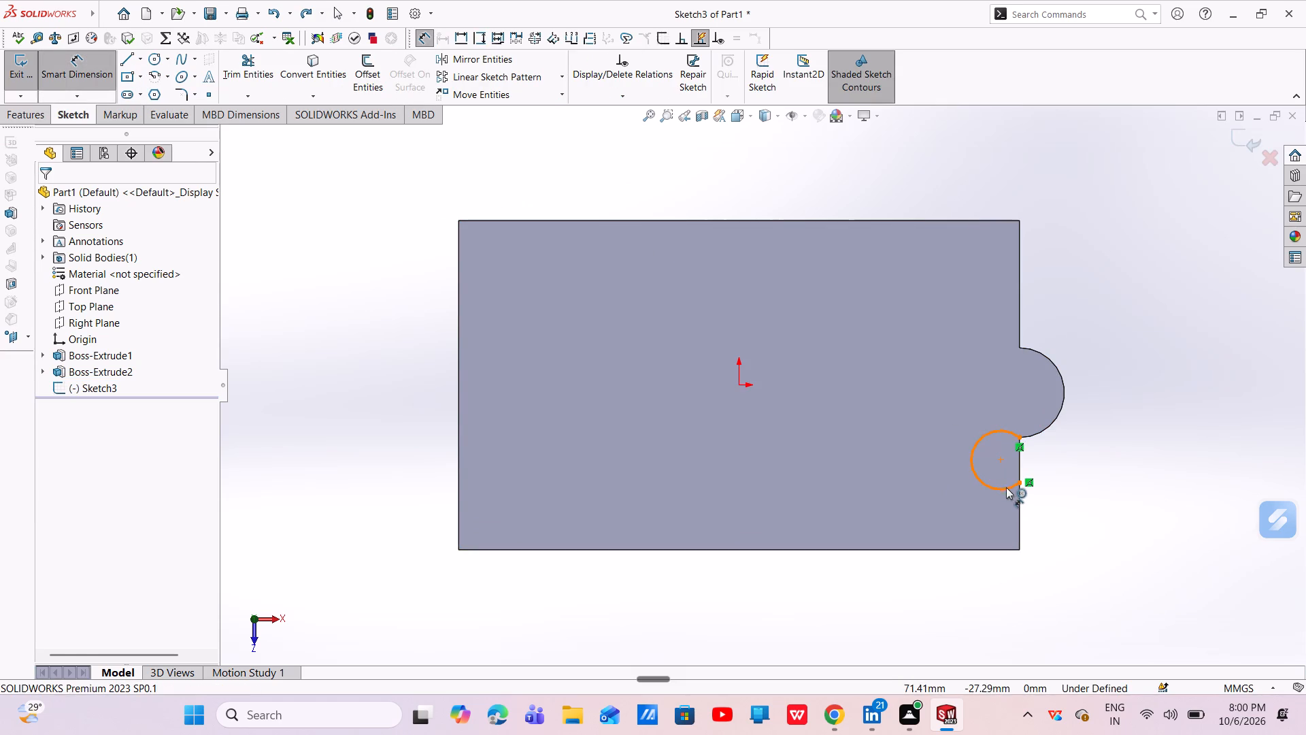
{"action": "left_click", "coordinate": [1006, 487]}
{"action": "left_click", "coordinate": [1128, 467]}
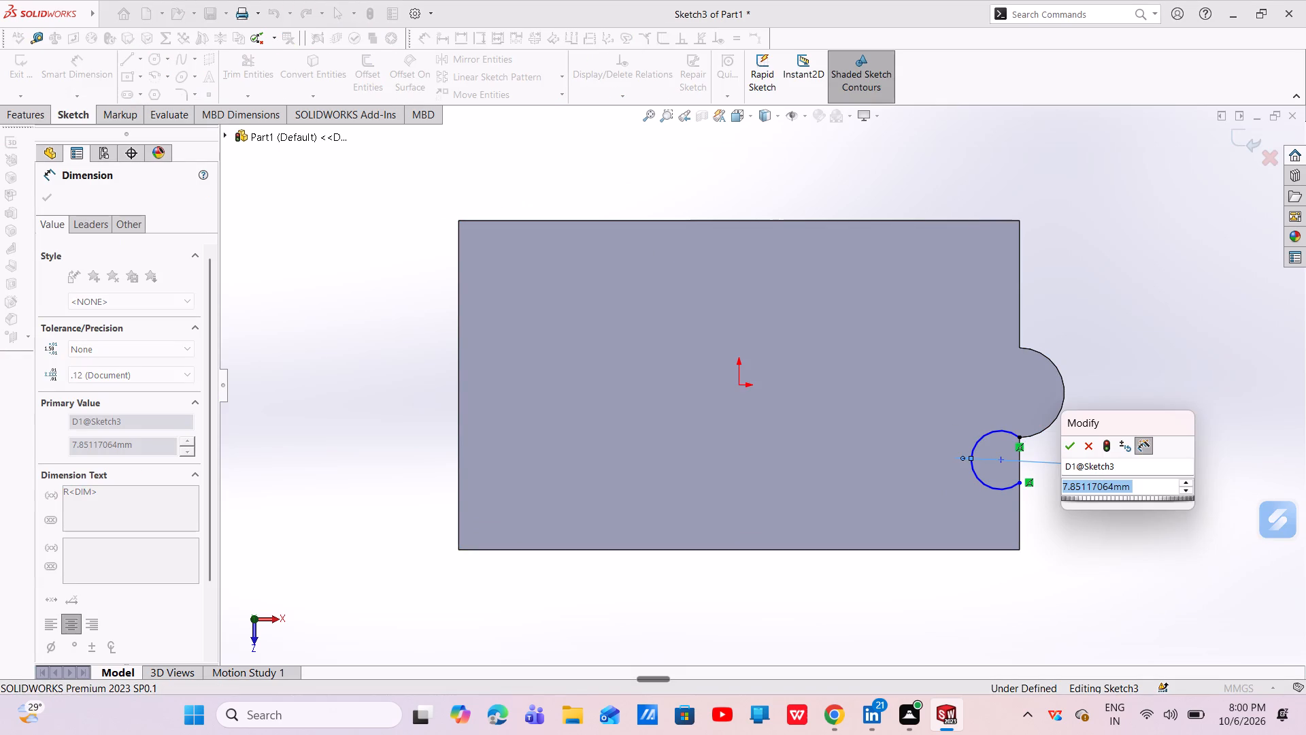
{"action": "key", "text": "BackSpace"}
{"action": "type", "text": "10"}
{"action": "key", "text": "Return"}
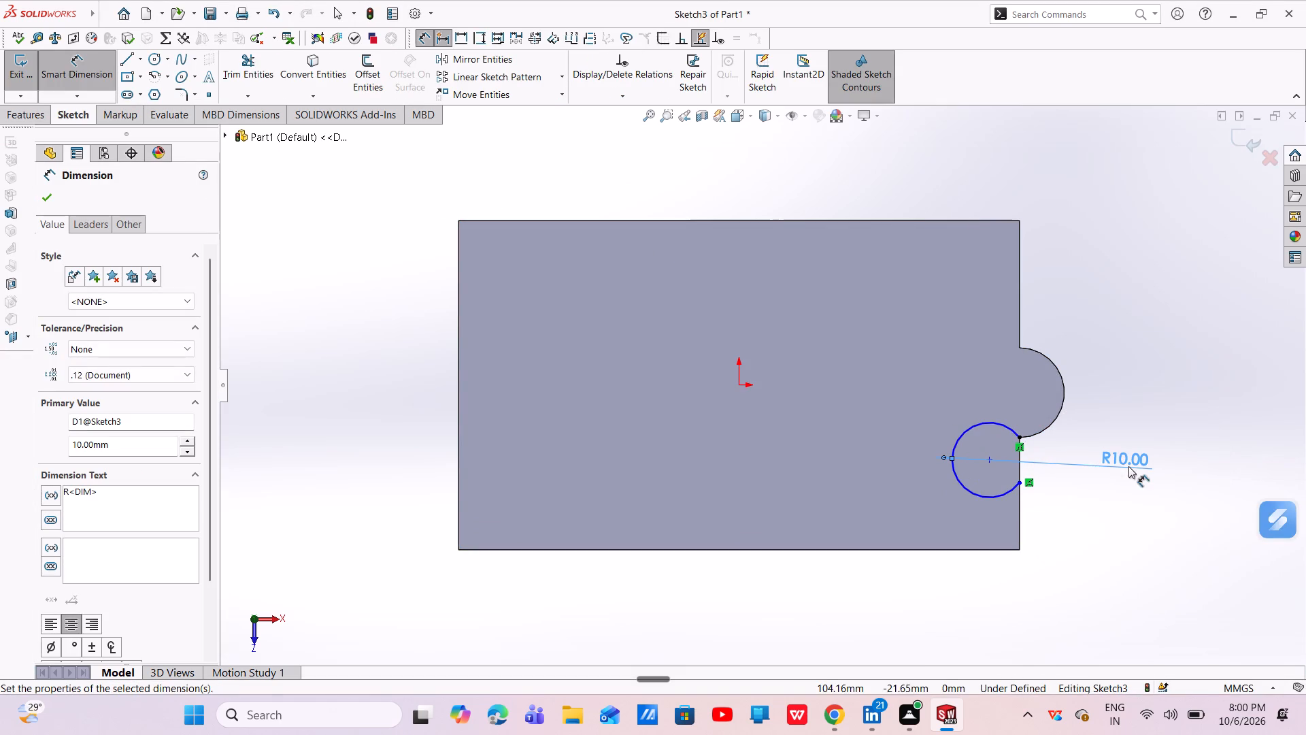
{"action": "left_click", "coordinate": [44, 202]}
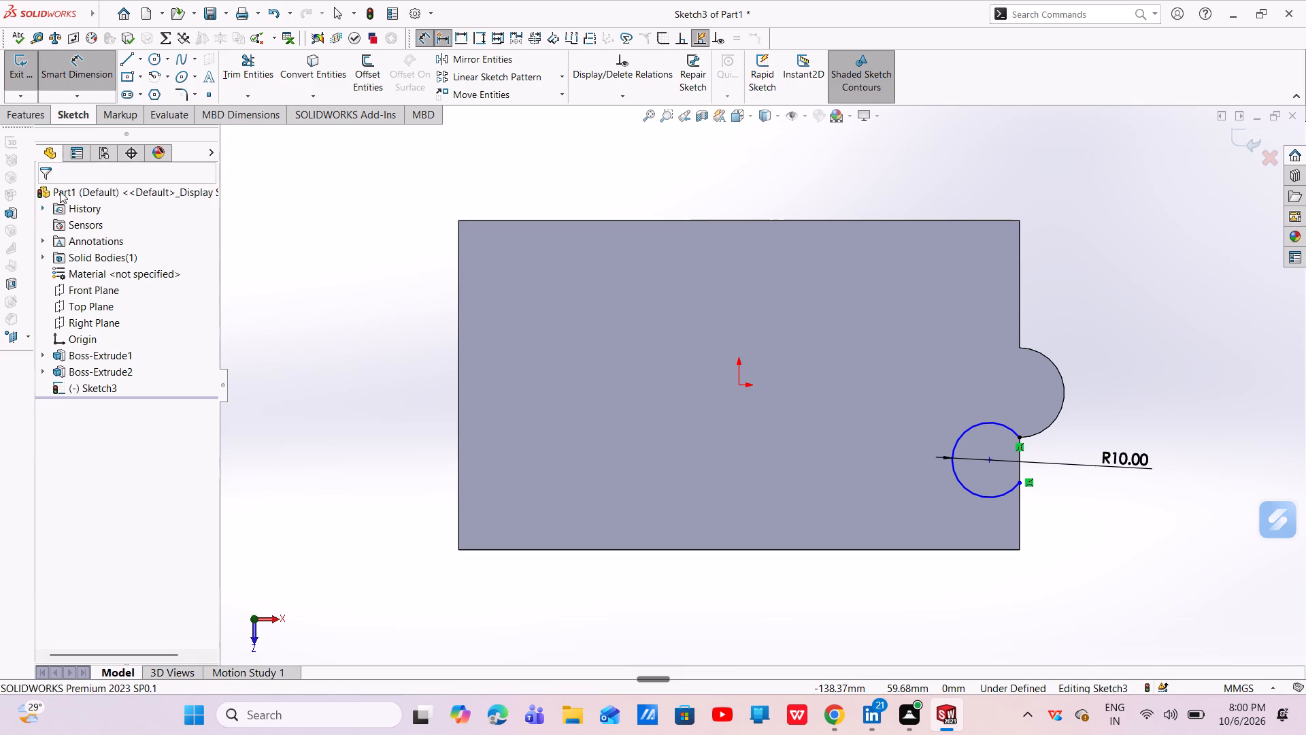
Cut the 10 mm radius arc profile with a blind Extruded Cut 10 mm deep into the plate's right edge.
{"action": "left_click", "coordinate": [16, 115]}
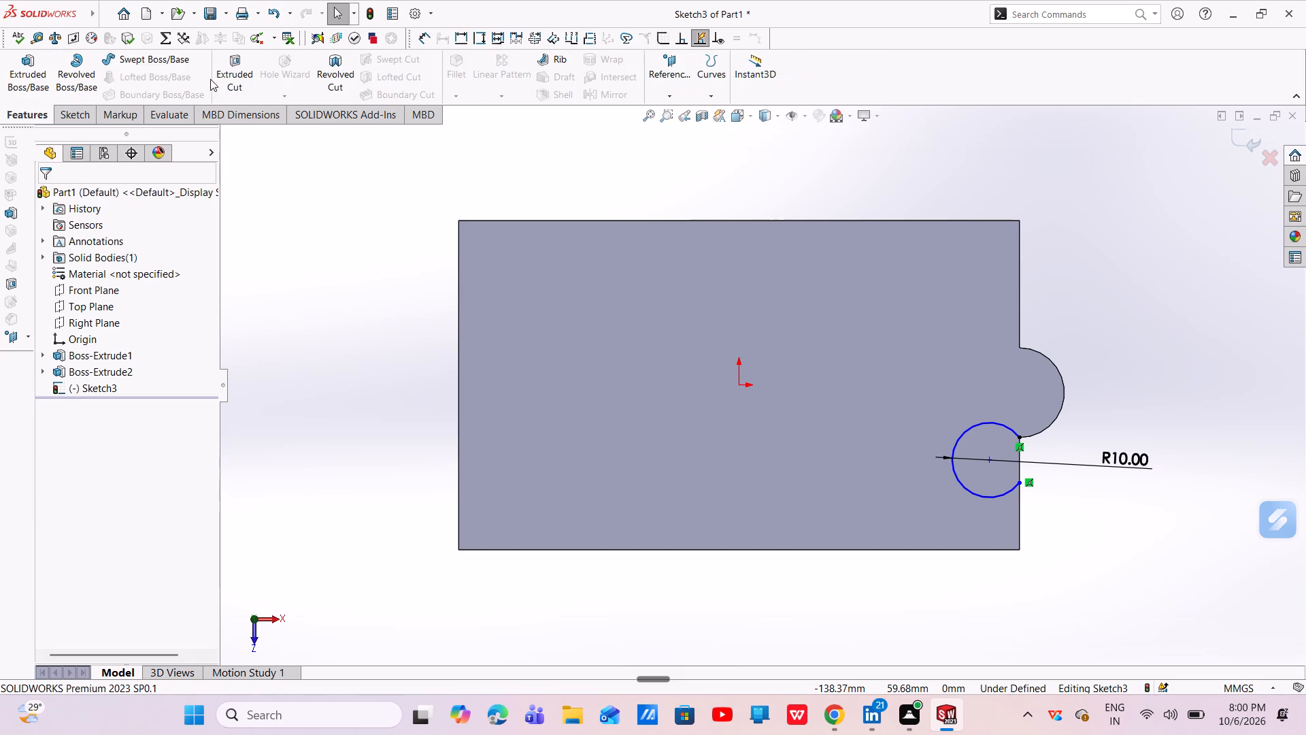
{"action": "left_click", "coordinate": [248, 80]}
{"action": "middle_click_drag", "start_coordinate": [1089, 519], "coordinate": [1082, 518]}
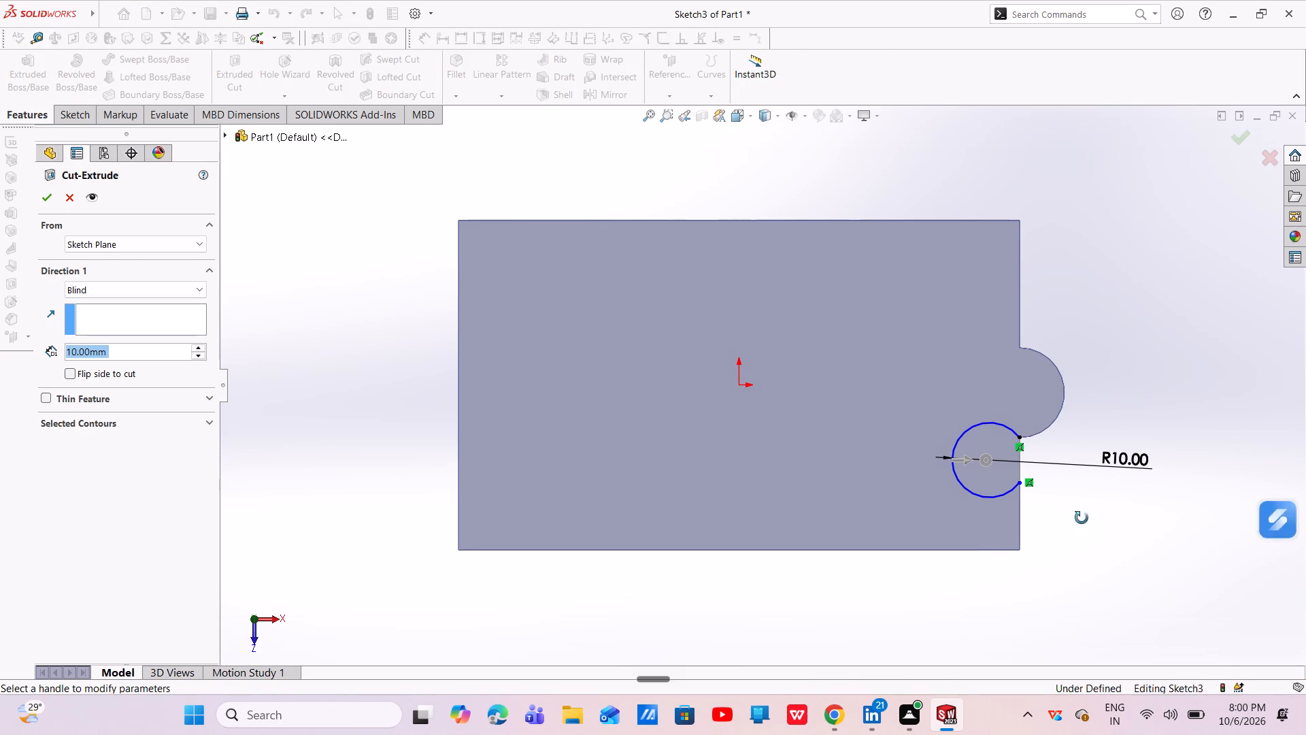
{"action": "middle_click_drag", "start_coordinate": [1082, 518], "coordinate": [952, 535]}
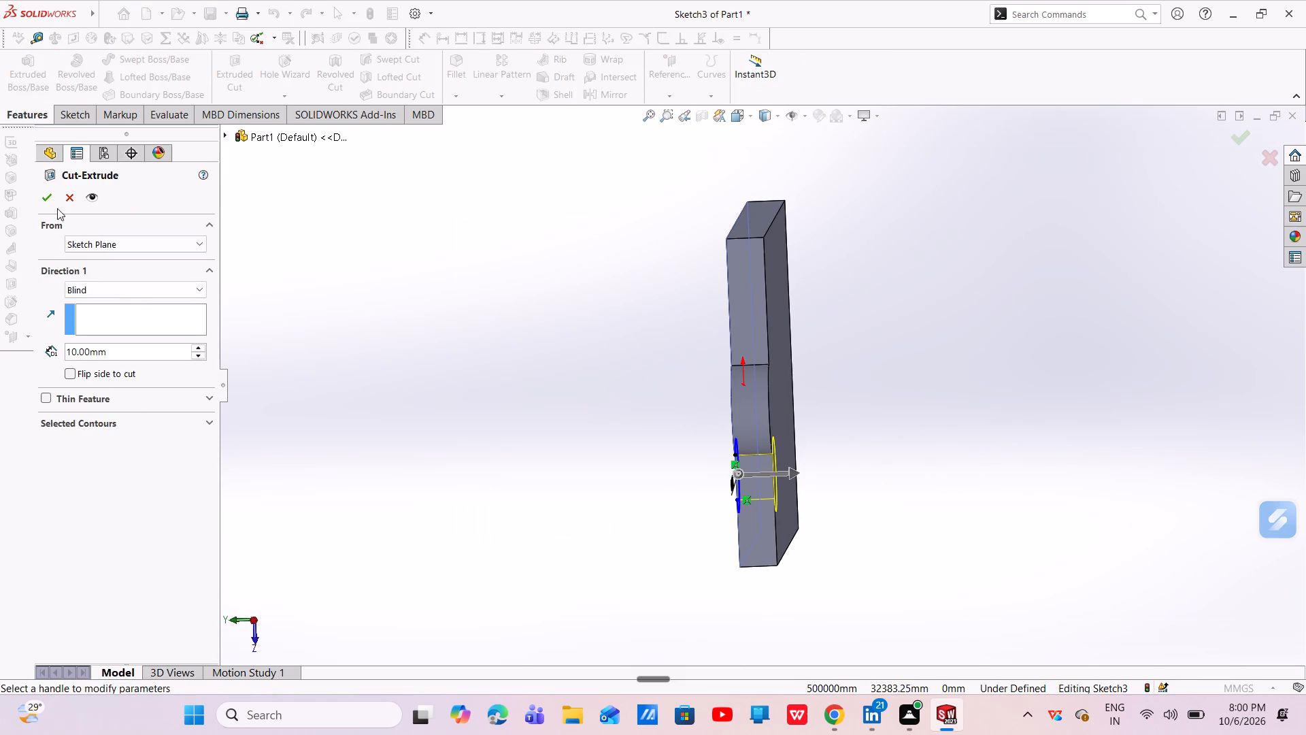
{"action": "left_click", "coordinate": [48, 206]}
{"action": "middle_click_drag", "start_coordinate": [868, 570], "coordinate": [971, 566]}
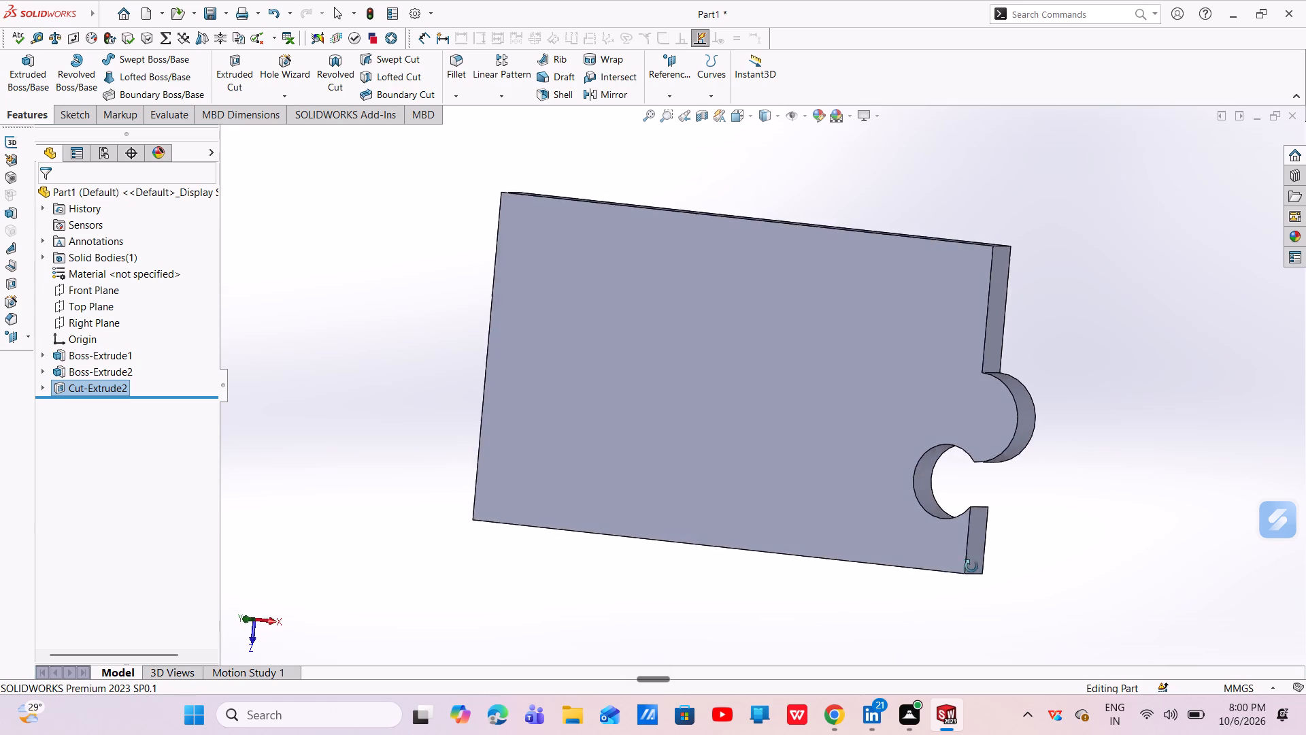
Undo the notch cut, its 10 mm radius dimension and the arc sketched below the round tab.
{"action": "middle_click_drag", "start_coordinate": [971, 566], "coordinate": [992, 559]}
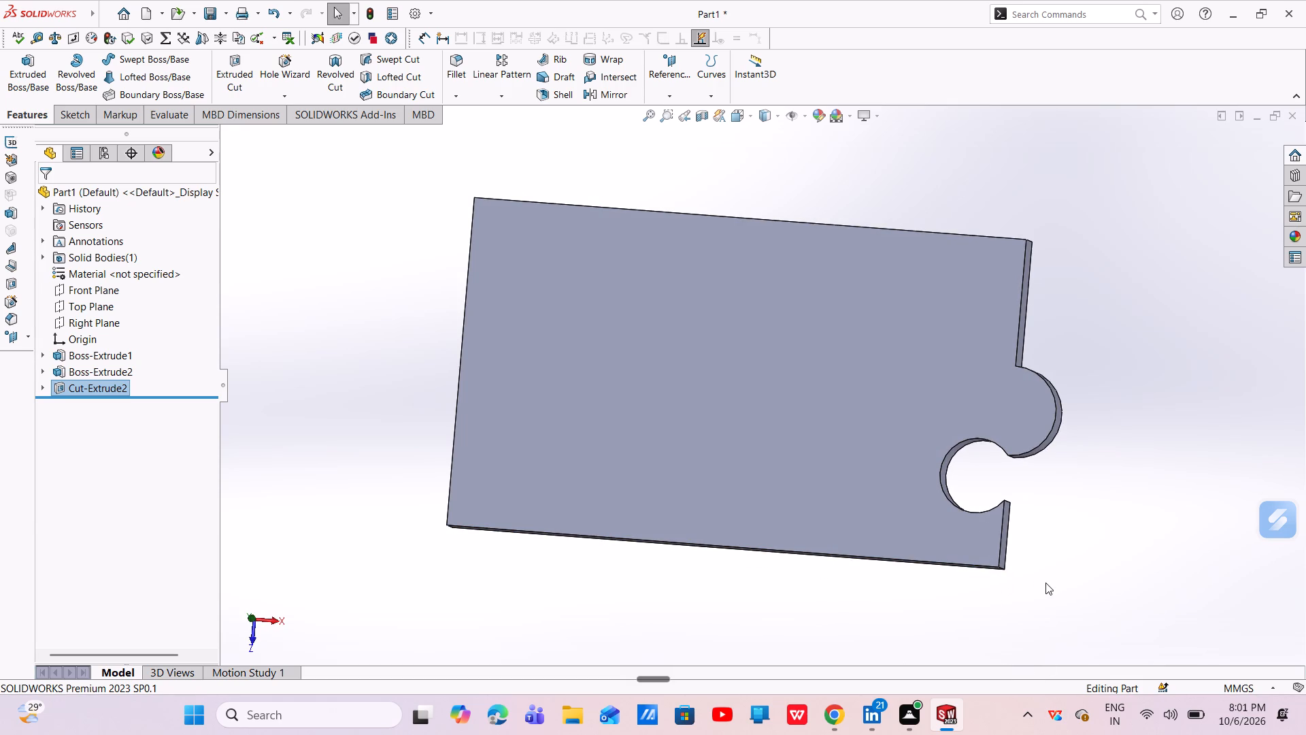
{"action": "key", "text": "ctrl+z"}
{"action": "key", "text": "ctrl+z"}
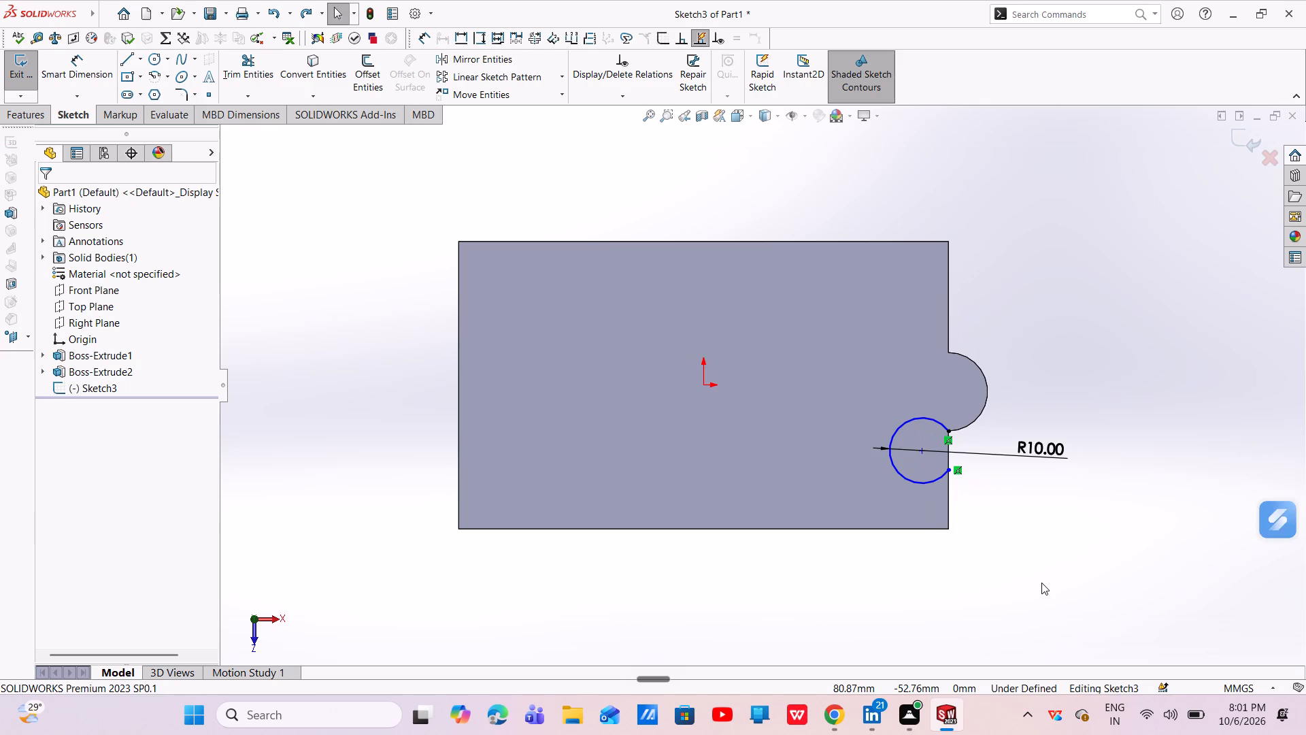
{"action": "key", "text": "ctrl+z"}
{"action": "key", "text": "ctrl+z"}
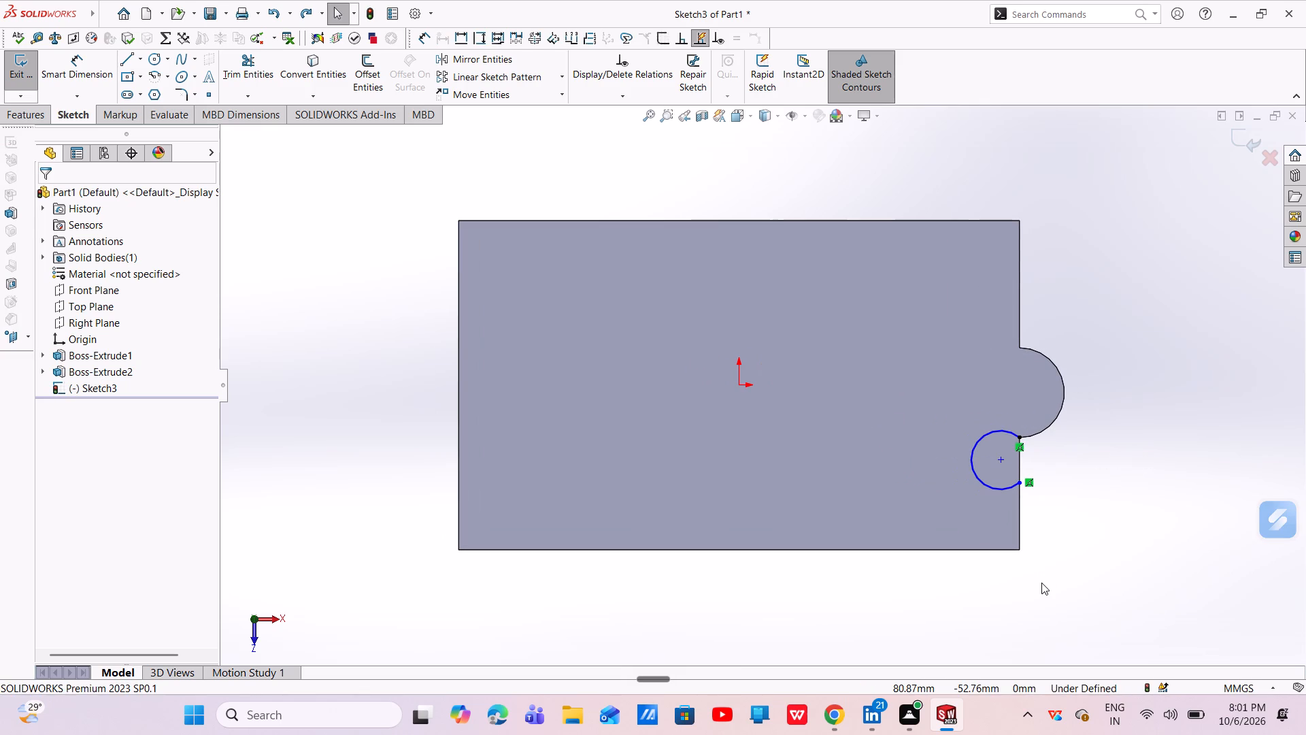
{"action": "key", "text": "ctrl+z"}
{"action": "key", "text": "ctrl+z"}
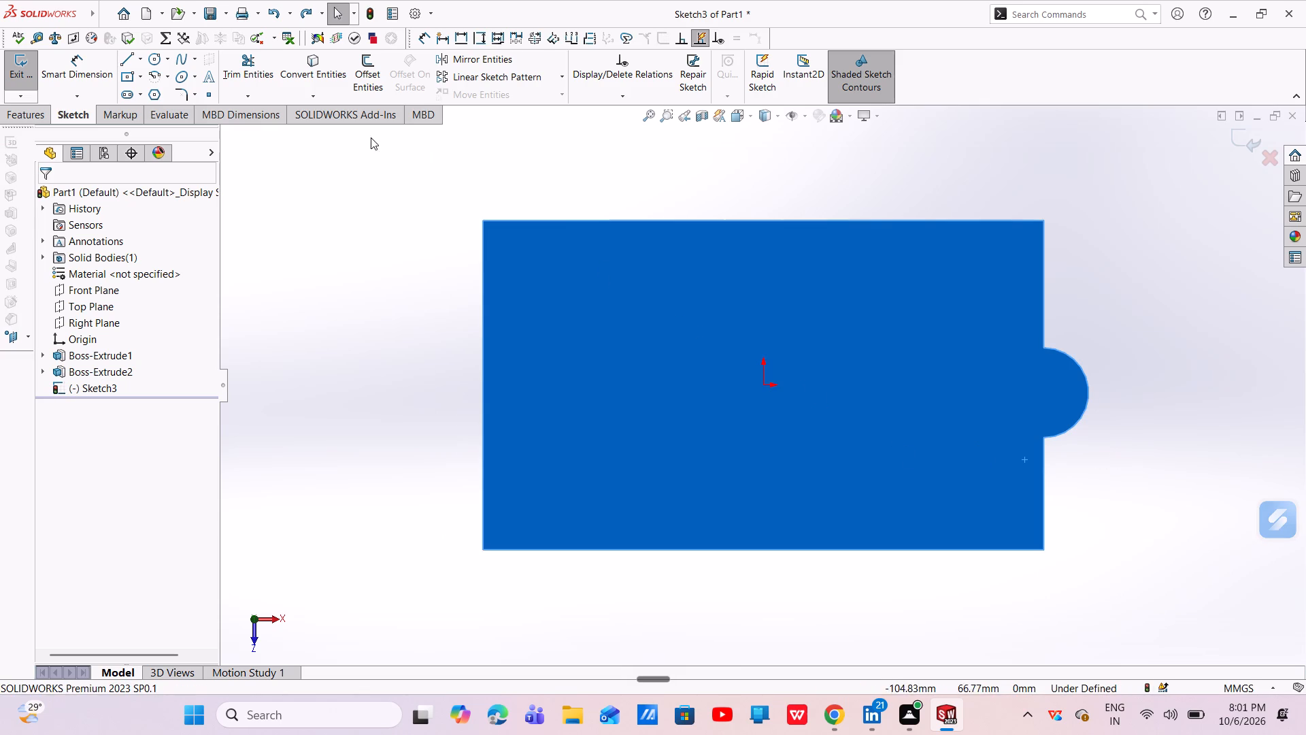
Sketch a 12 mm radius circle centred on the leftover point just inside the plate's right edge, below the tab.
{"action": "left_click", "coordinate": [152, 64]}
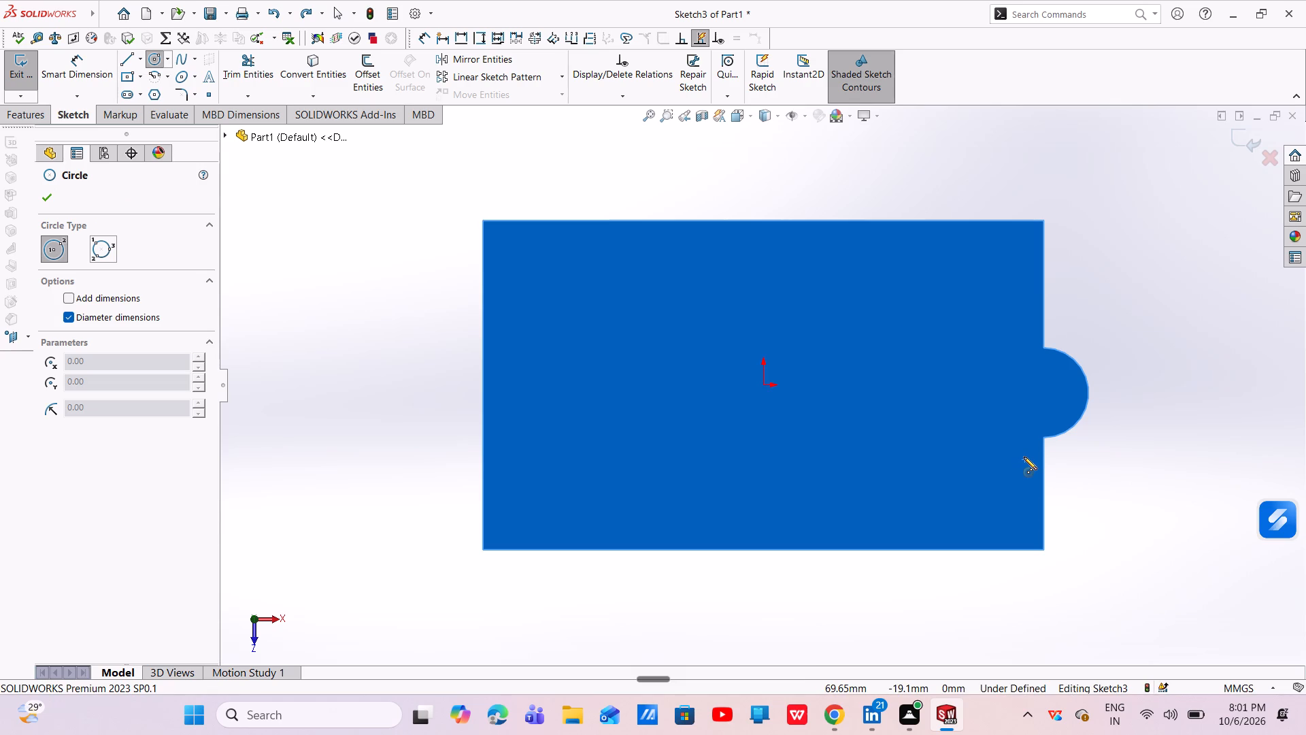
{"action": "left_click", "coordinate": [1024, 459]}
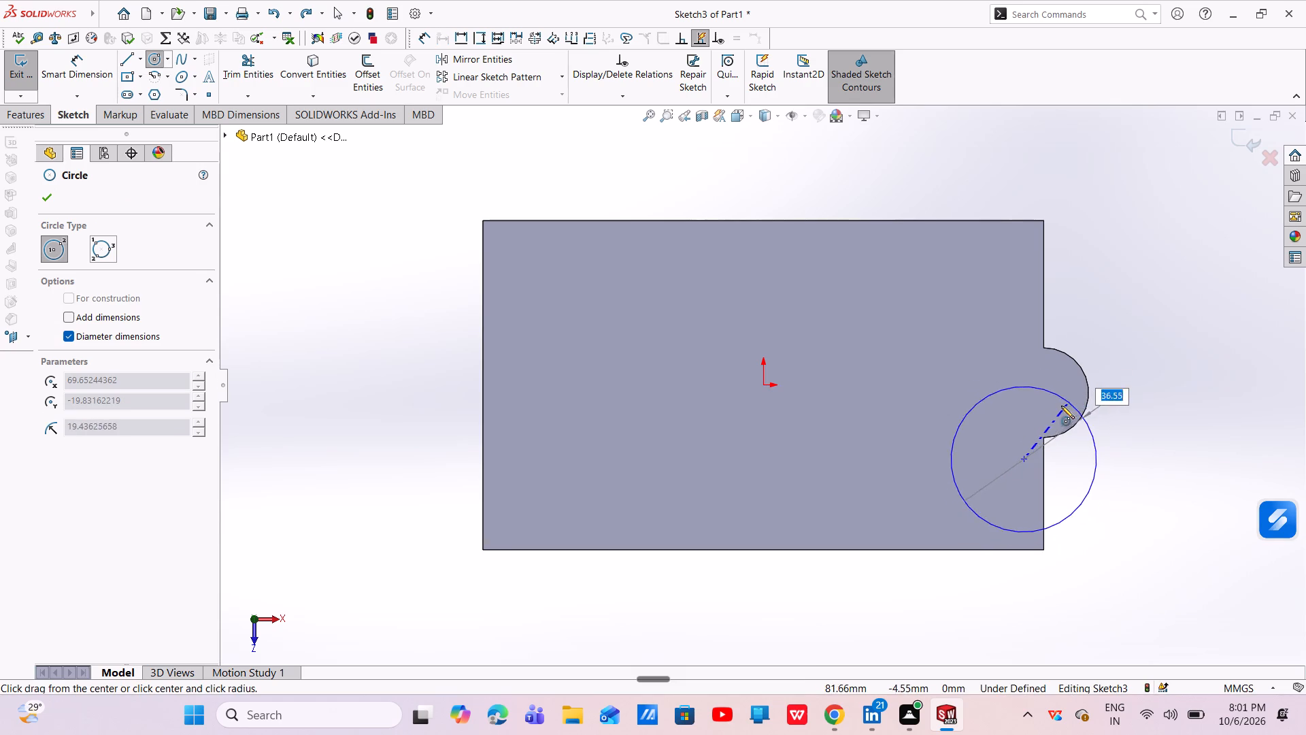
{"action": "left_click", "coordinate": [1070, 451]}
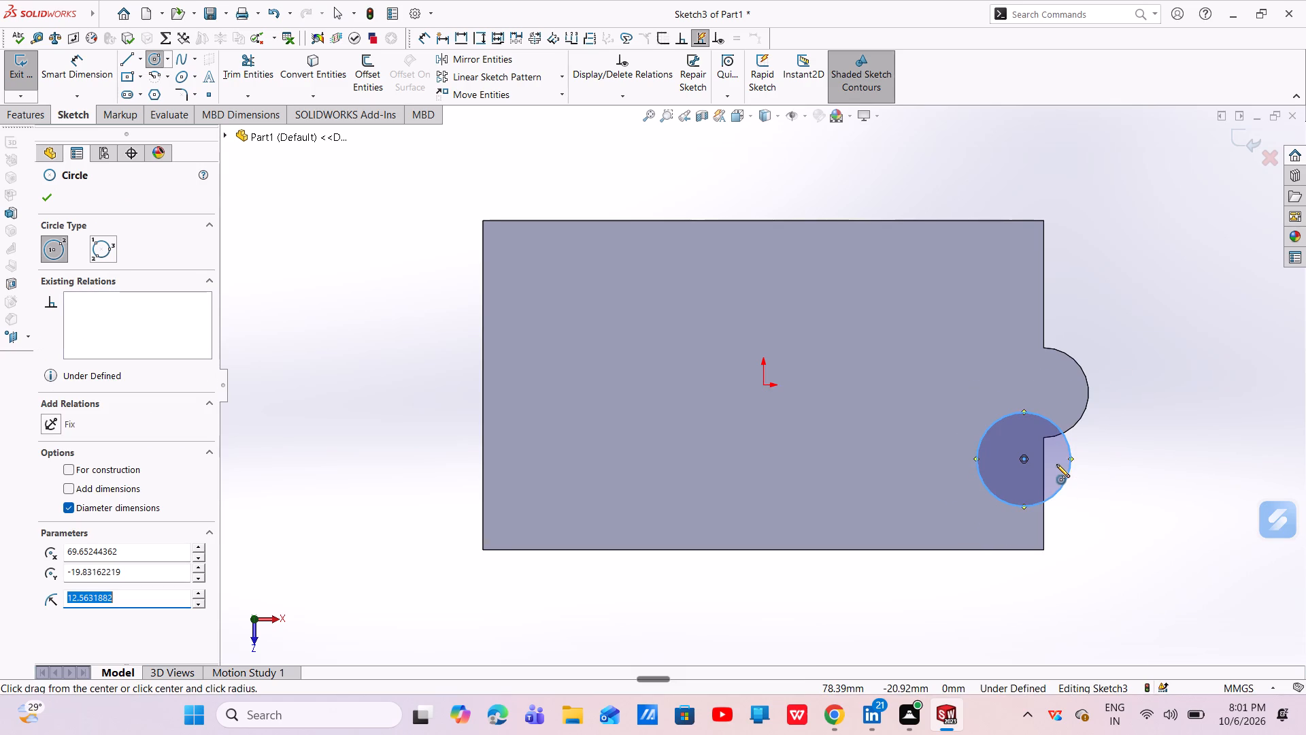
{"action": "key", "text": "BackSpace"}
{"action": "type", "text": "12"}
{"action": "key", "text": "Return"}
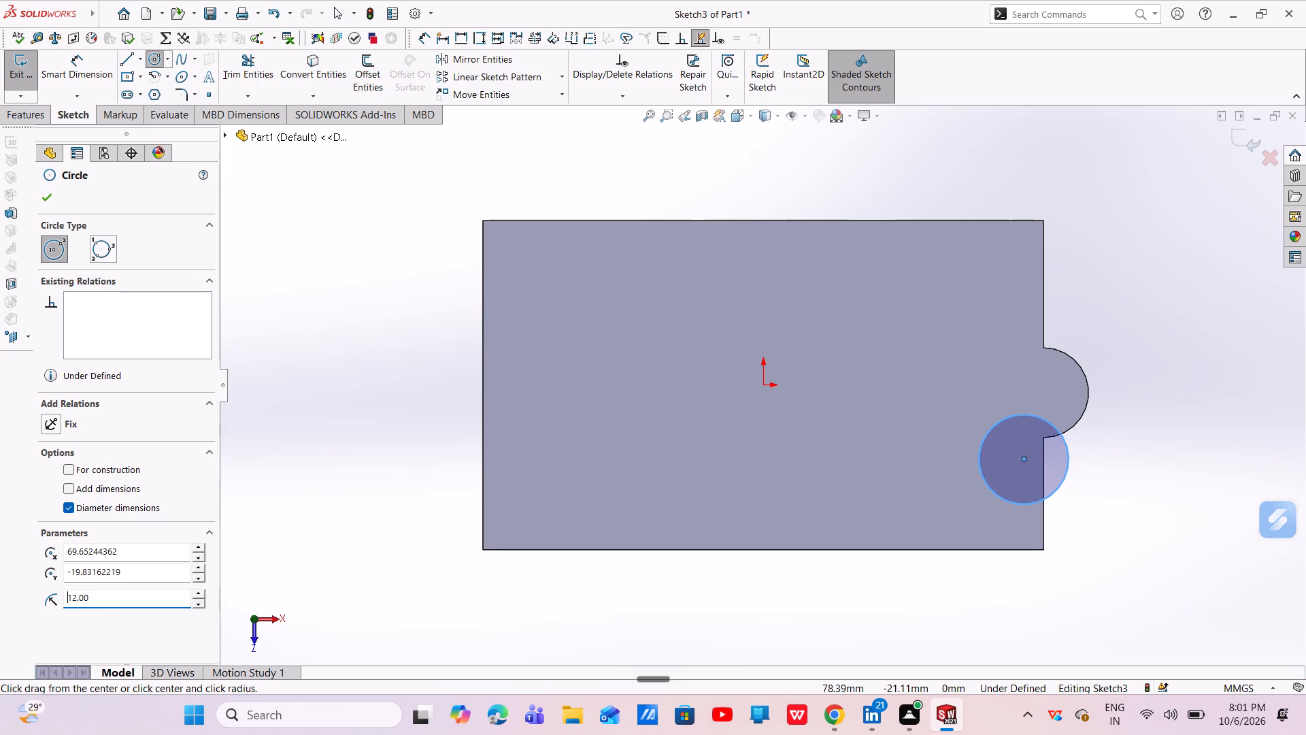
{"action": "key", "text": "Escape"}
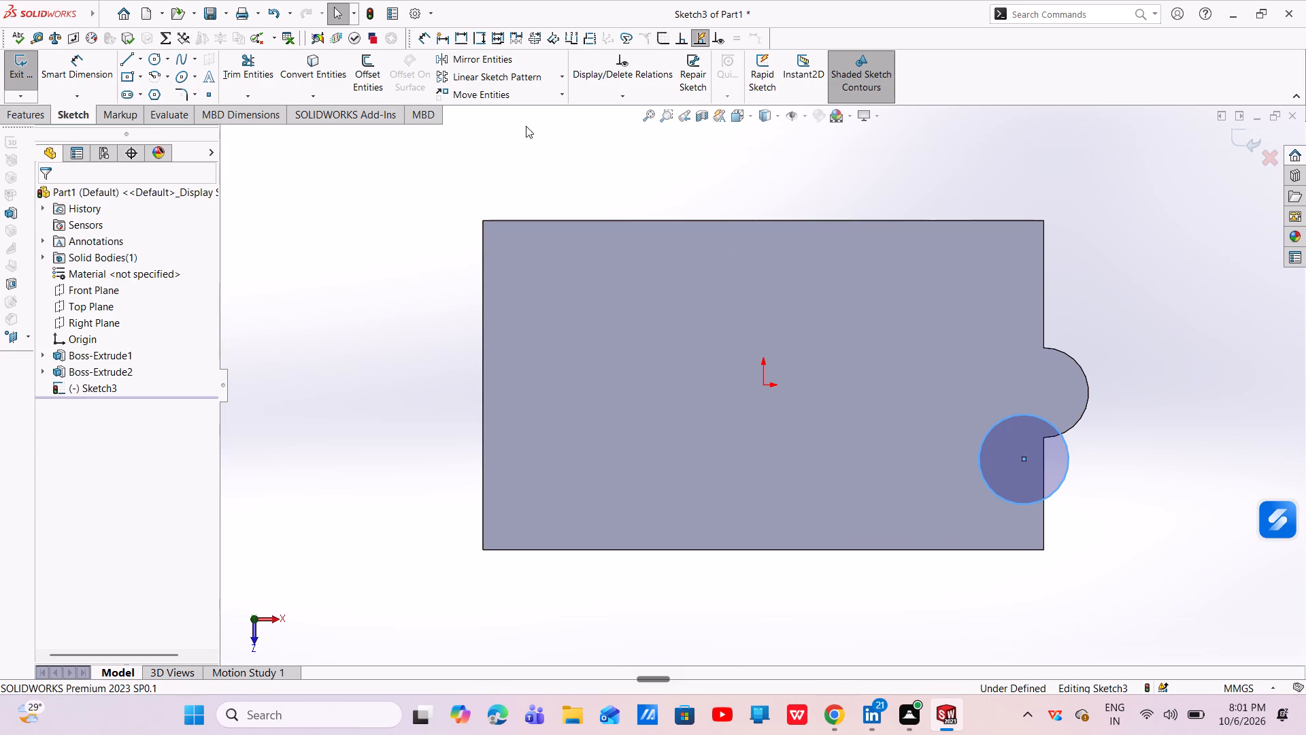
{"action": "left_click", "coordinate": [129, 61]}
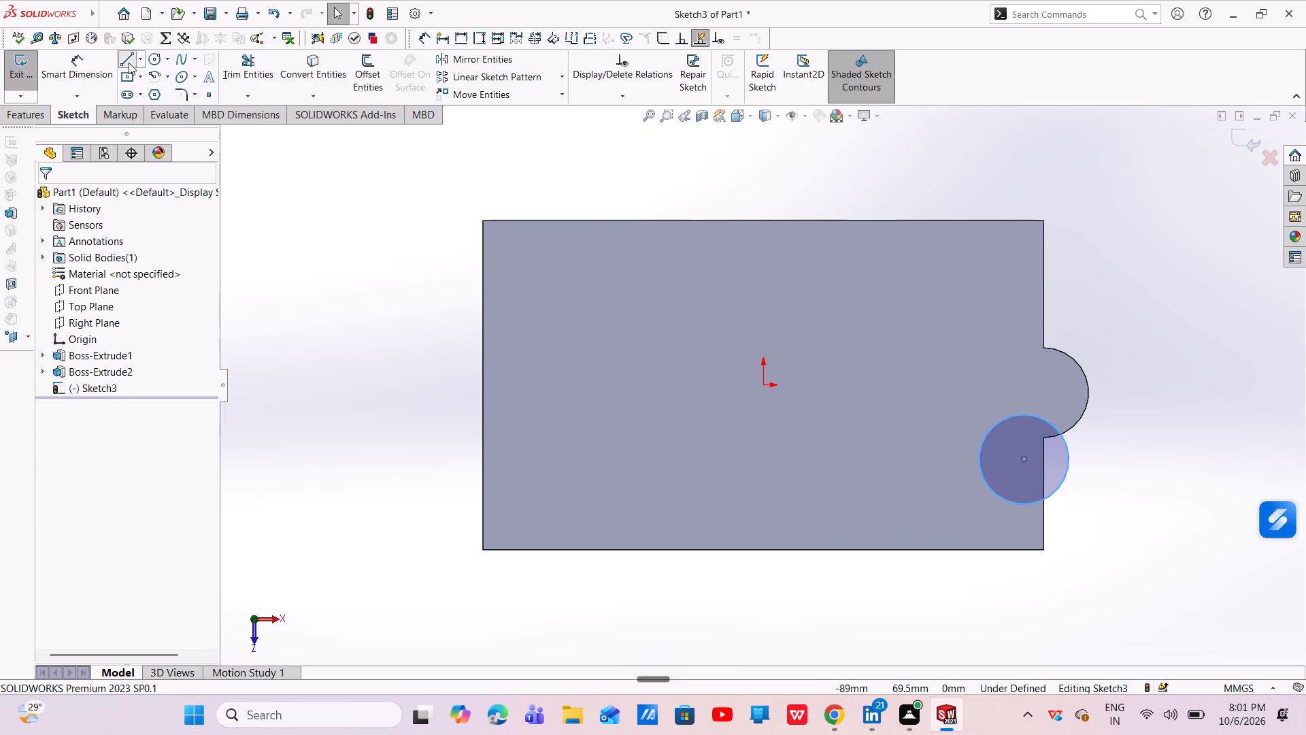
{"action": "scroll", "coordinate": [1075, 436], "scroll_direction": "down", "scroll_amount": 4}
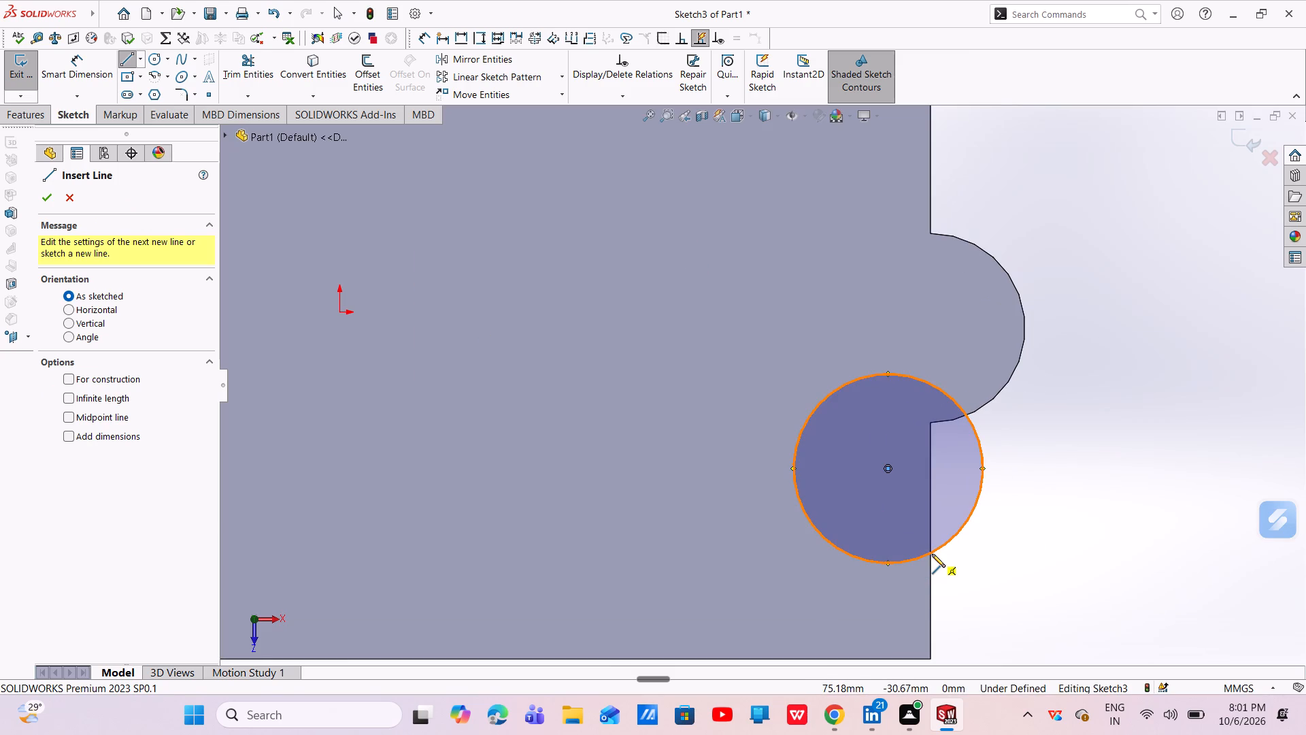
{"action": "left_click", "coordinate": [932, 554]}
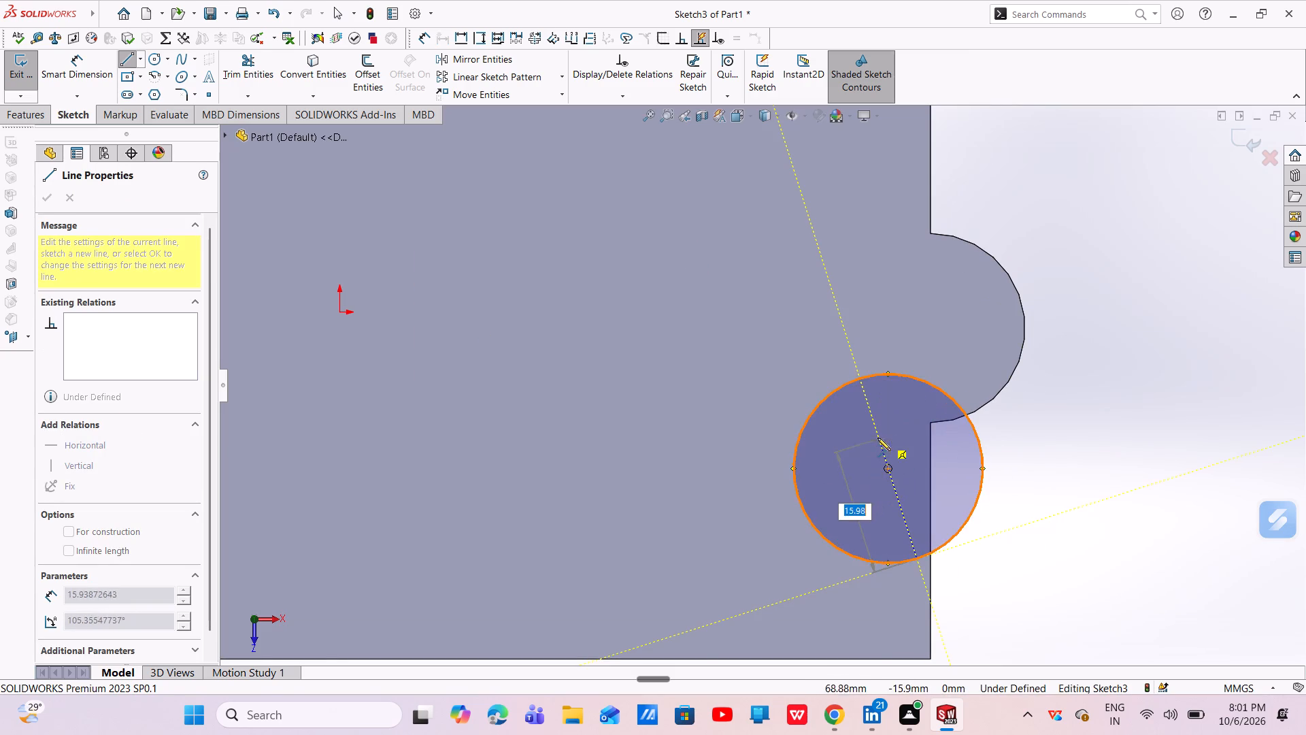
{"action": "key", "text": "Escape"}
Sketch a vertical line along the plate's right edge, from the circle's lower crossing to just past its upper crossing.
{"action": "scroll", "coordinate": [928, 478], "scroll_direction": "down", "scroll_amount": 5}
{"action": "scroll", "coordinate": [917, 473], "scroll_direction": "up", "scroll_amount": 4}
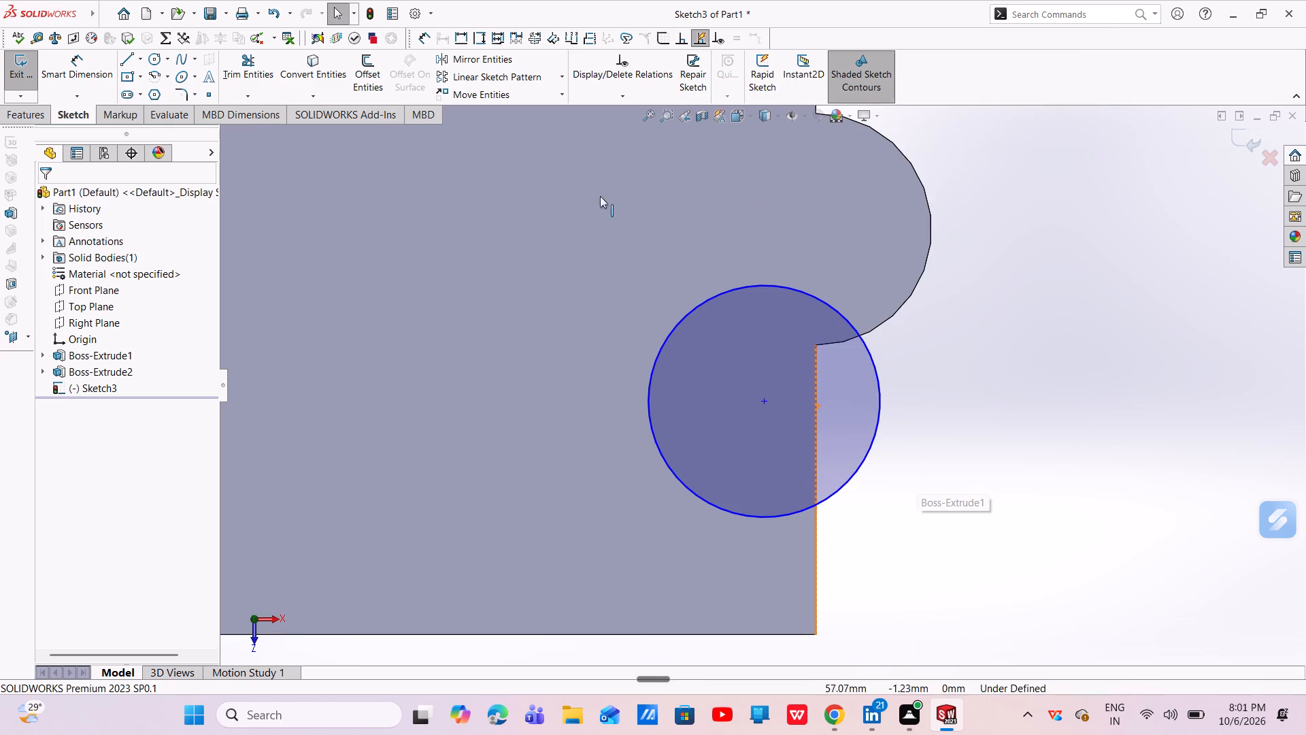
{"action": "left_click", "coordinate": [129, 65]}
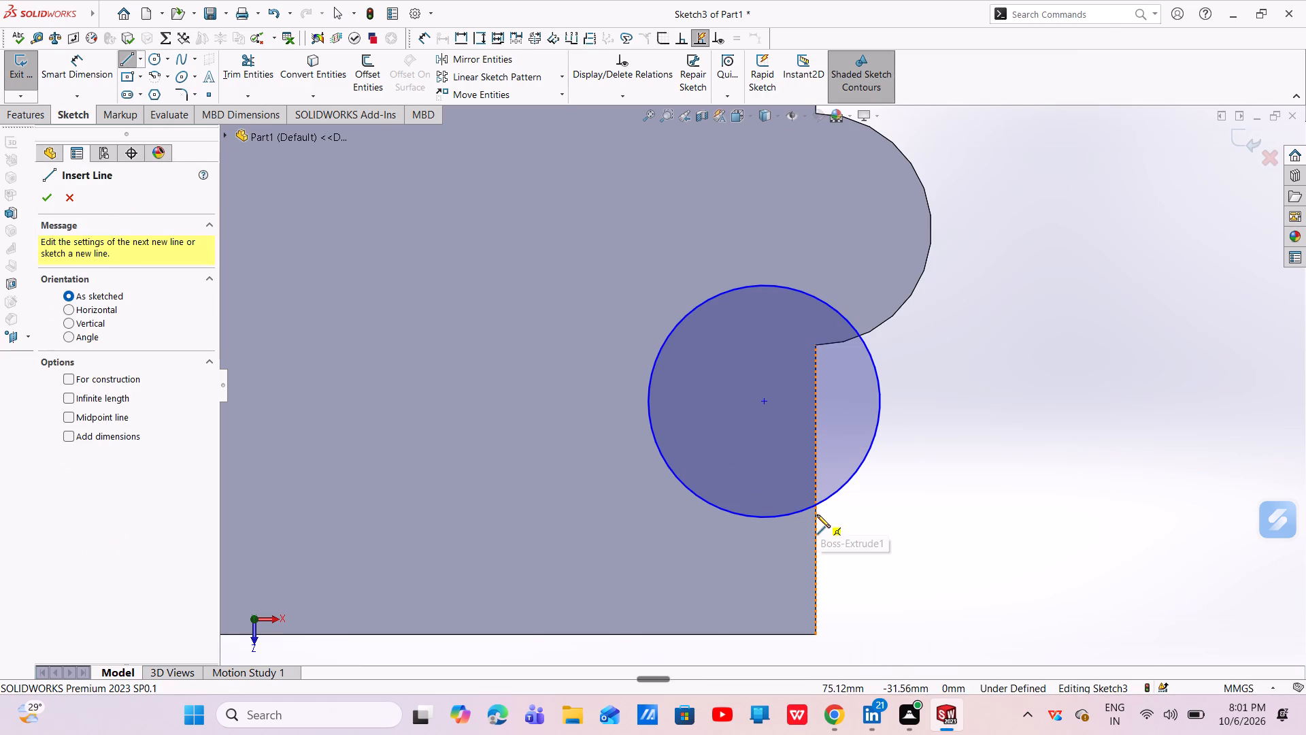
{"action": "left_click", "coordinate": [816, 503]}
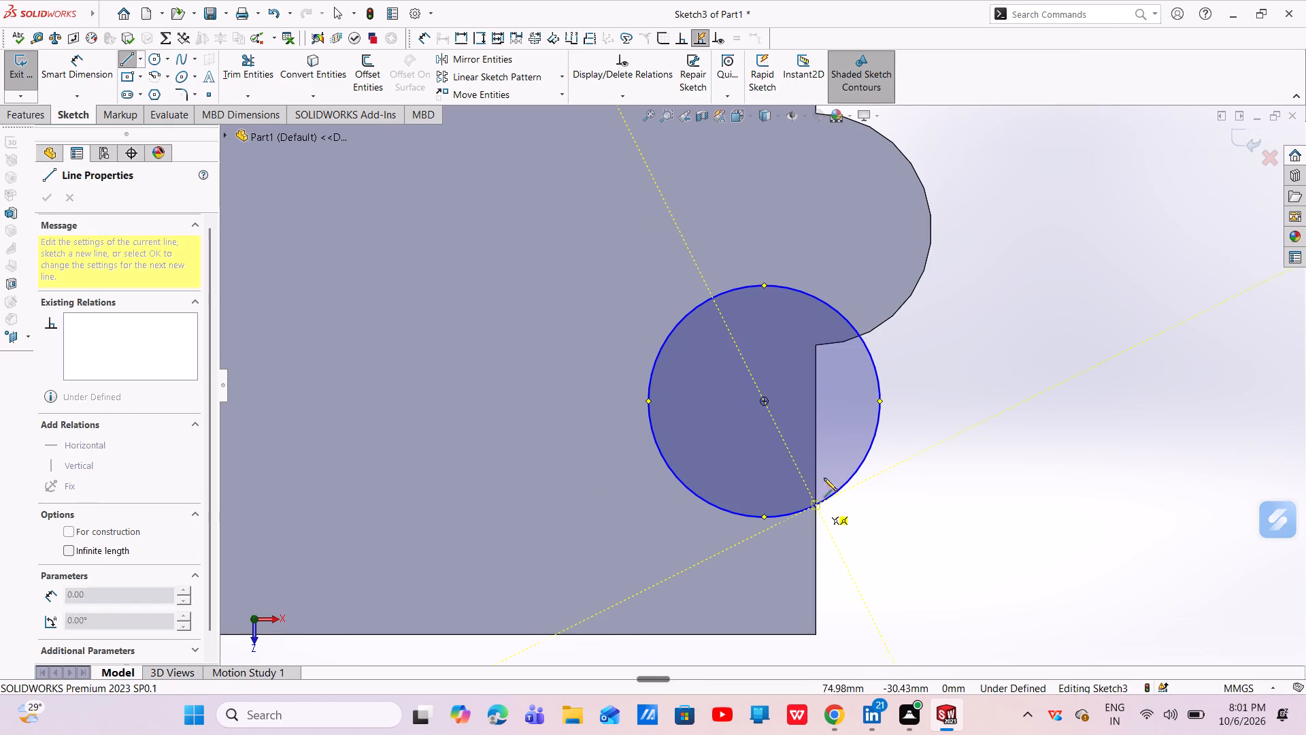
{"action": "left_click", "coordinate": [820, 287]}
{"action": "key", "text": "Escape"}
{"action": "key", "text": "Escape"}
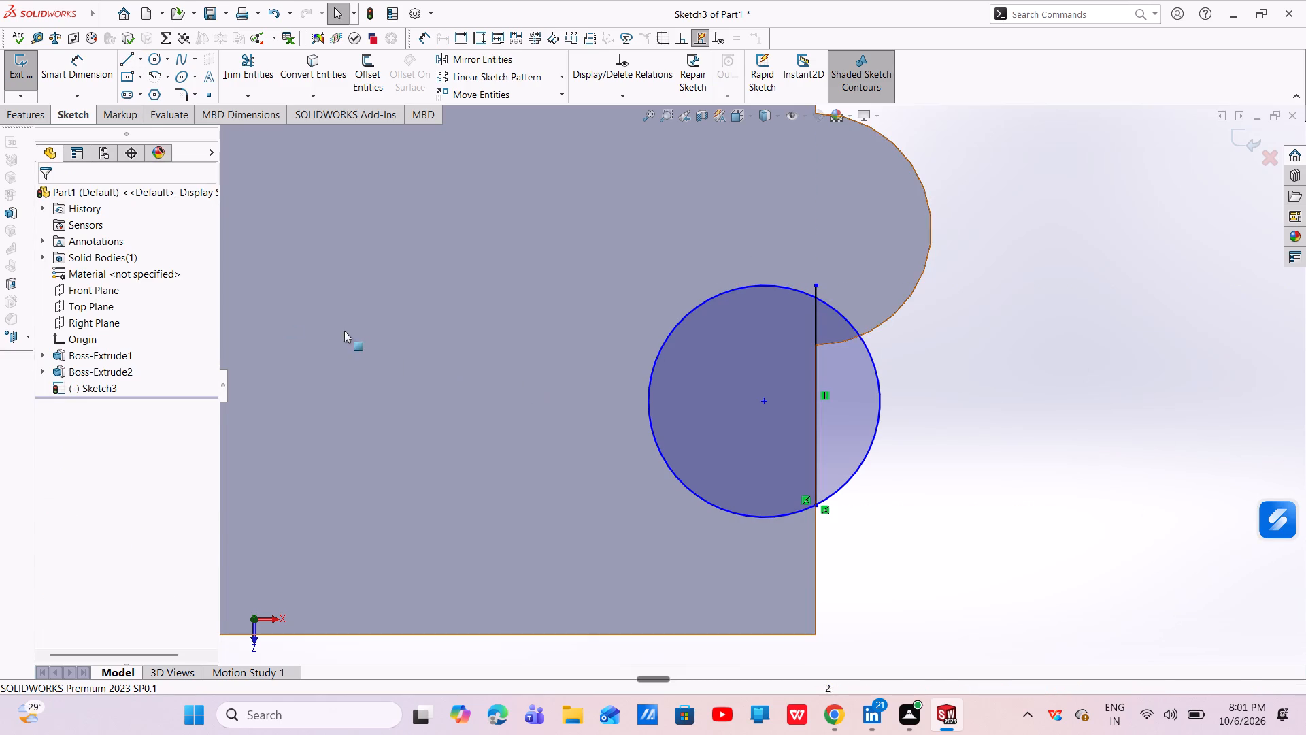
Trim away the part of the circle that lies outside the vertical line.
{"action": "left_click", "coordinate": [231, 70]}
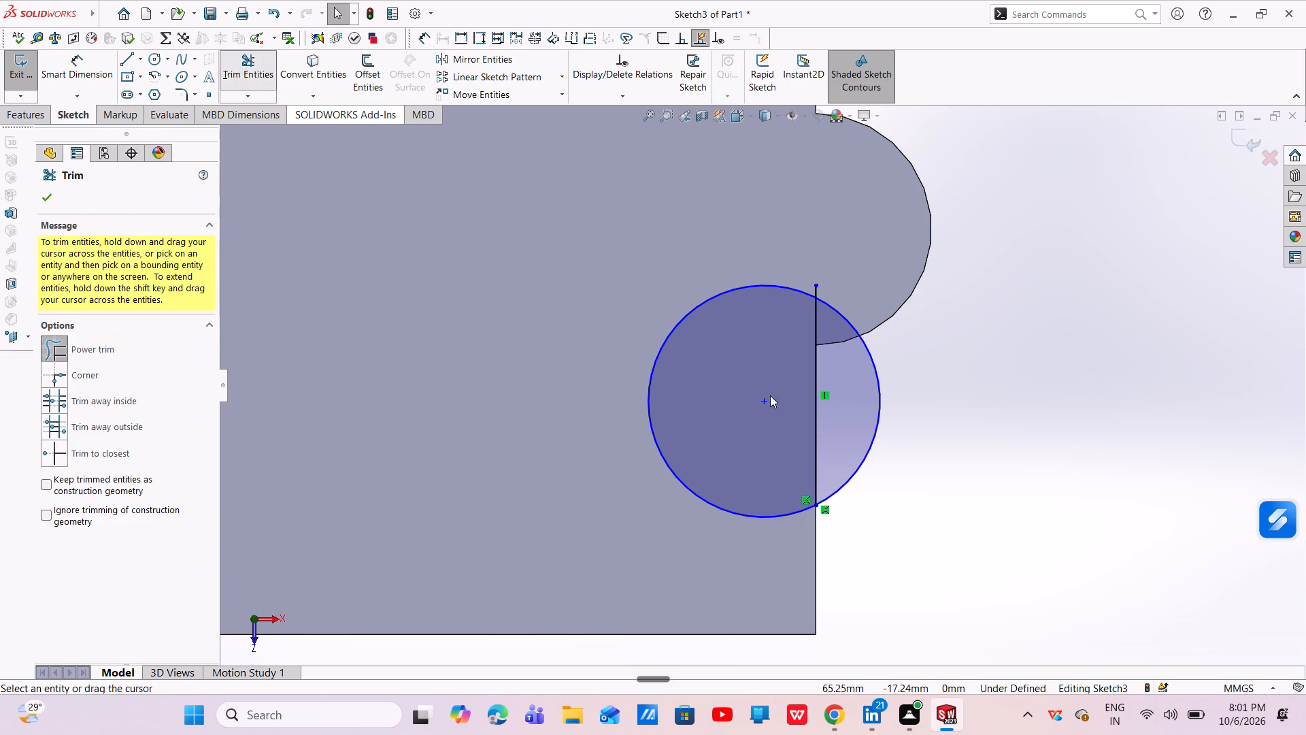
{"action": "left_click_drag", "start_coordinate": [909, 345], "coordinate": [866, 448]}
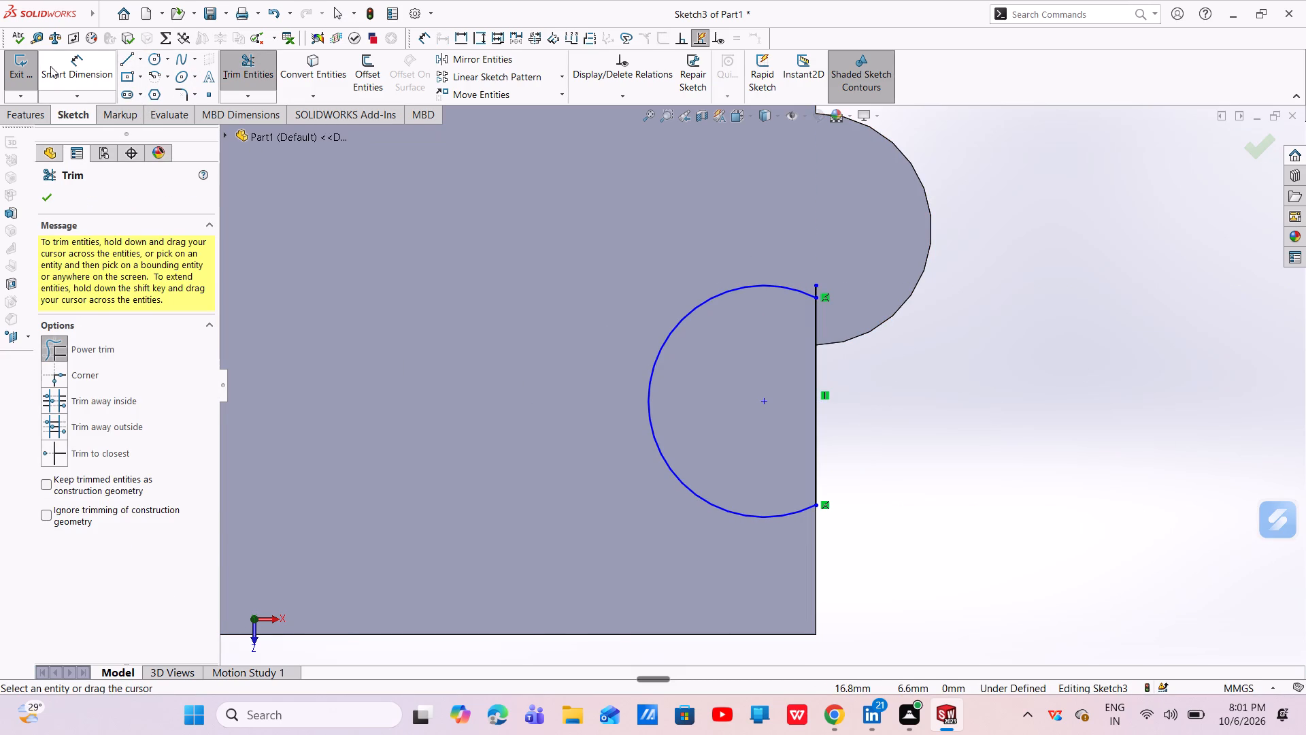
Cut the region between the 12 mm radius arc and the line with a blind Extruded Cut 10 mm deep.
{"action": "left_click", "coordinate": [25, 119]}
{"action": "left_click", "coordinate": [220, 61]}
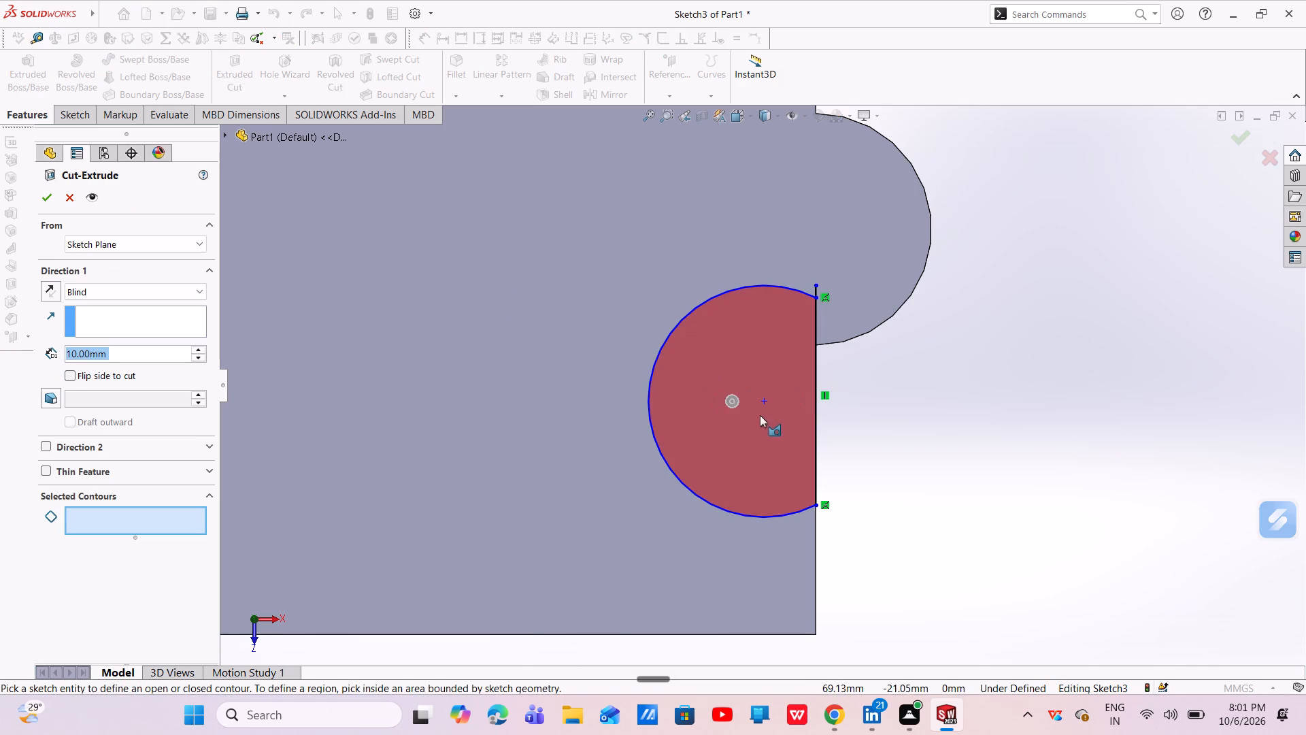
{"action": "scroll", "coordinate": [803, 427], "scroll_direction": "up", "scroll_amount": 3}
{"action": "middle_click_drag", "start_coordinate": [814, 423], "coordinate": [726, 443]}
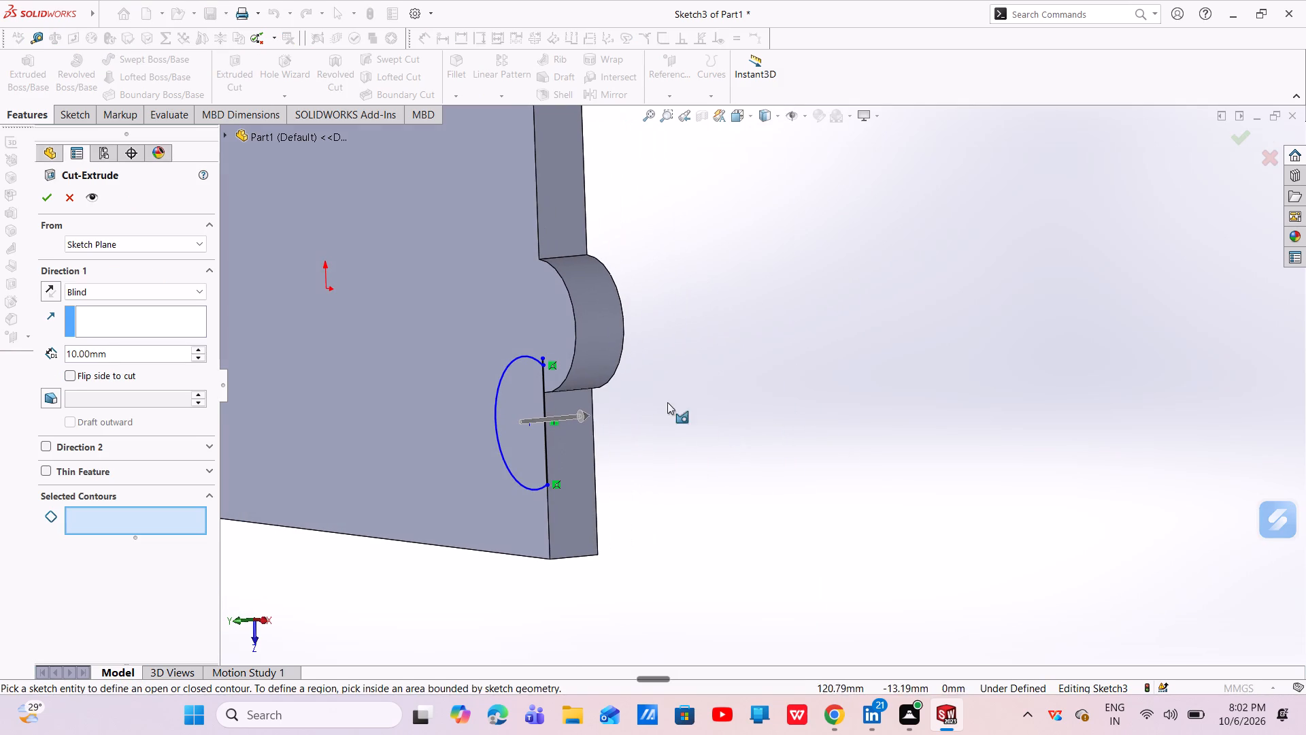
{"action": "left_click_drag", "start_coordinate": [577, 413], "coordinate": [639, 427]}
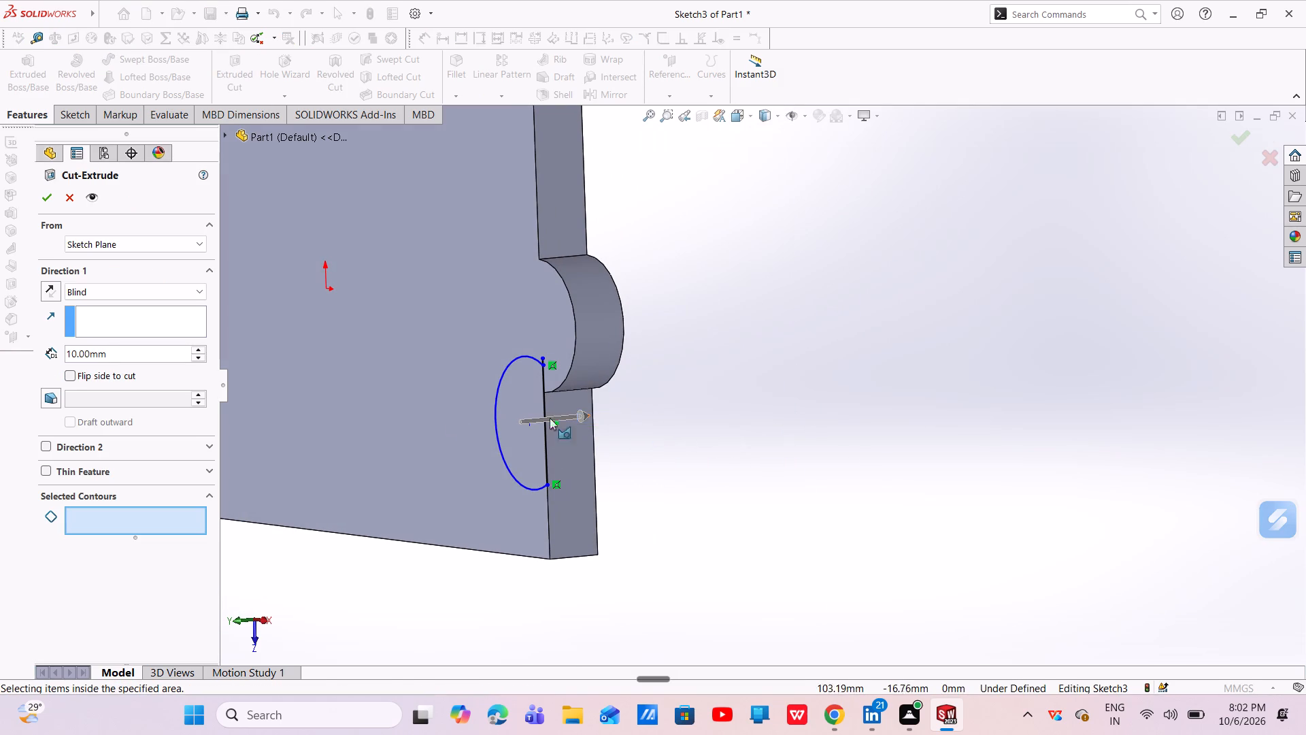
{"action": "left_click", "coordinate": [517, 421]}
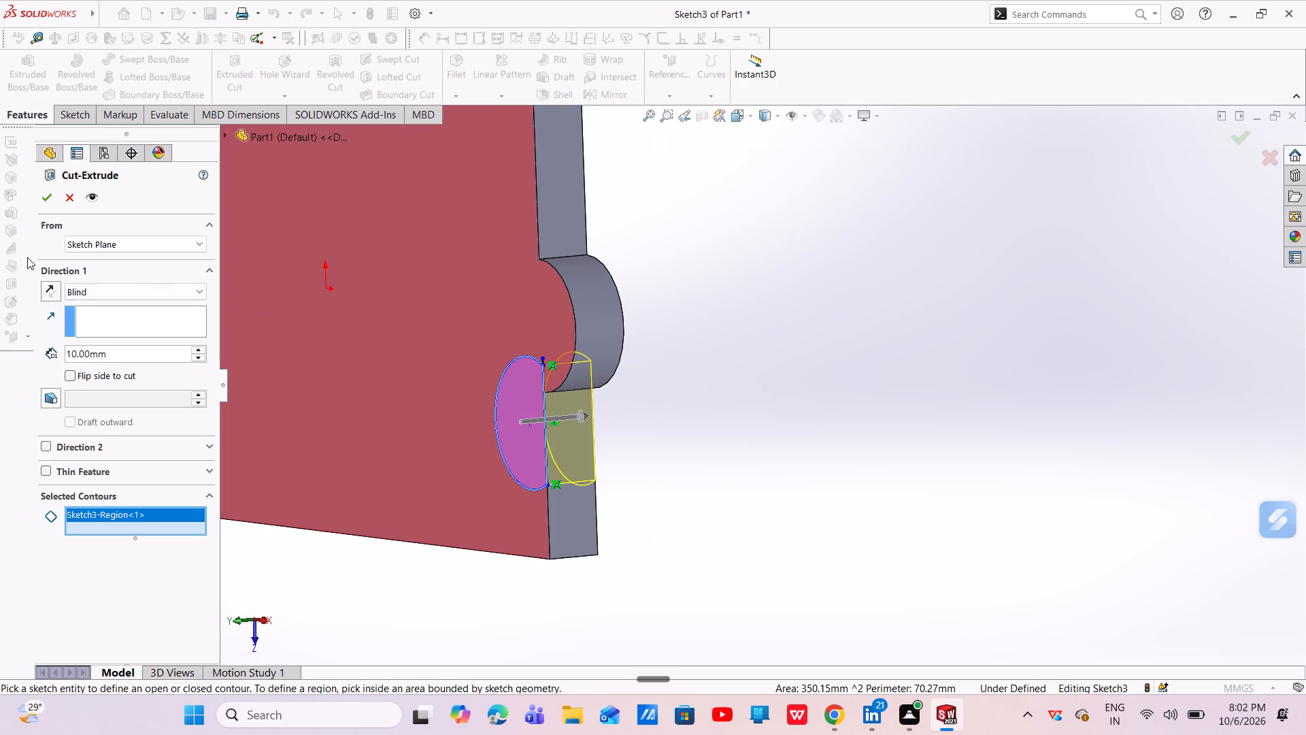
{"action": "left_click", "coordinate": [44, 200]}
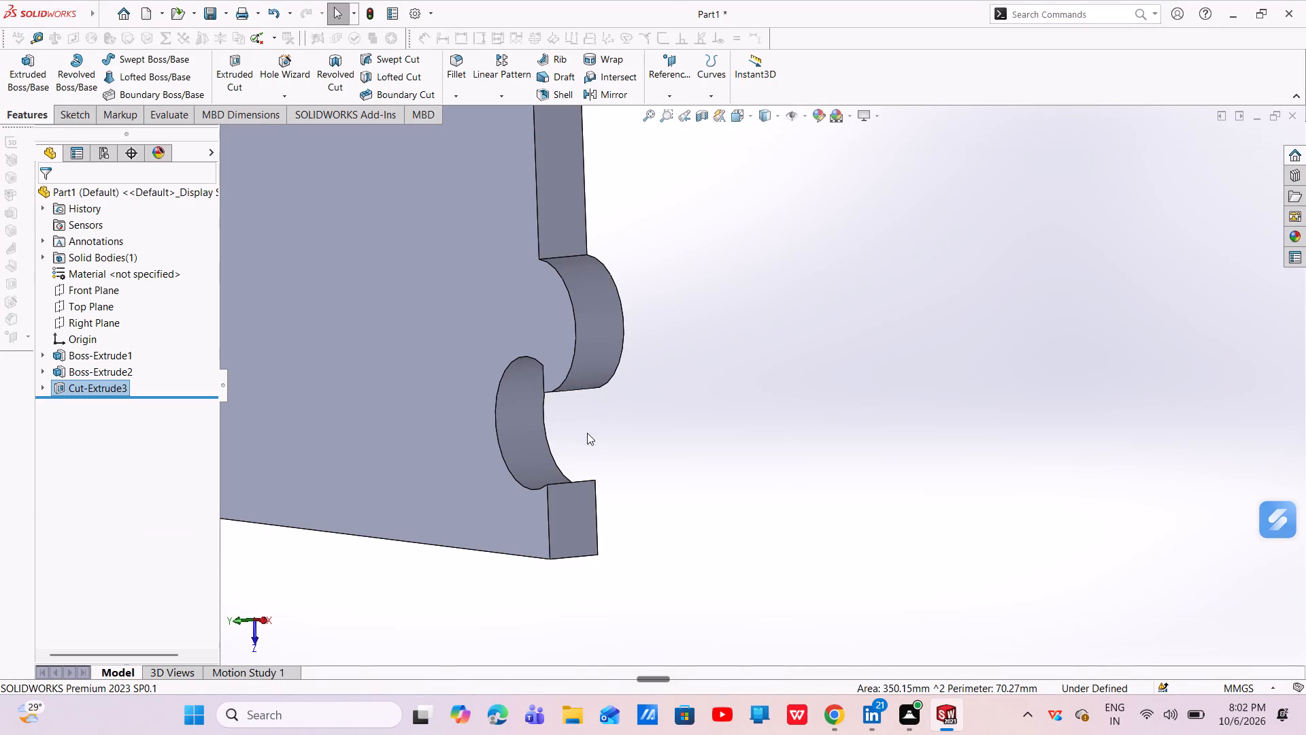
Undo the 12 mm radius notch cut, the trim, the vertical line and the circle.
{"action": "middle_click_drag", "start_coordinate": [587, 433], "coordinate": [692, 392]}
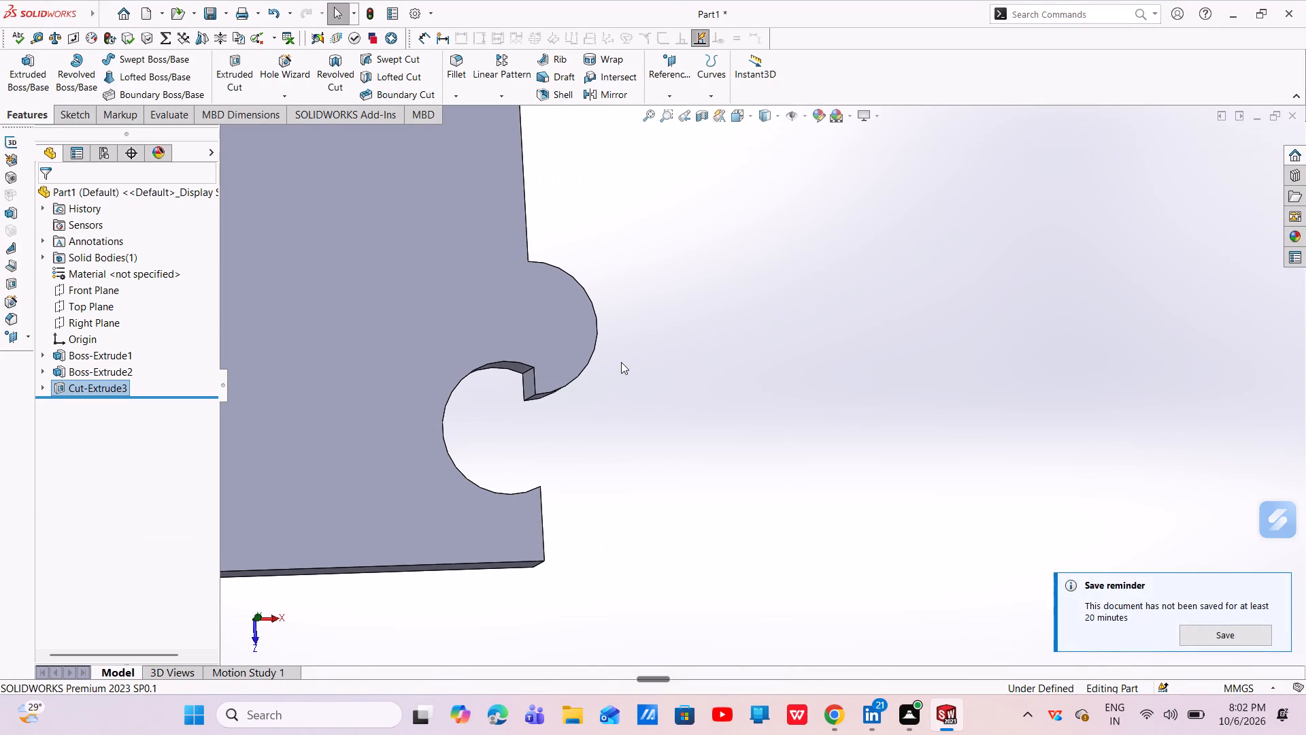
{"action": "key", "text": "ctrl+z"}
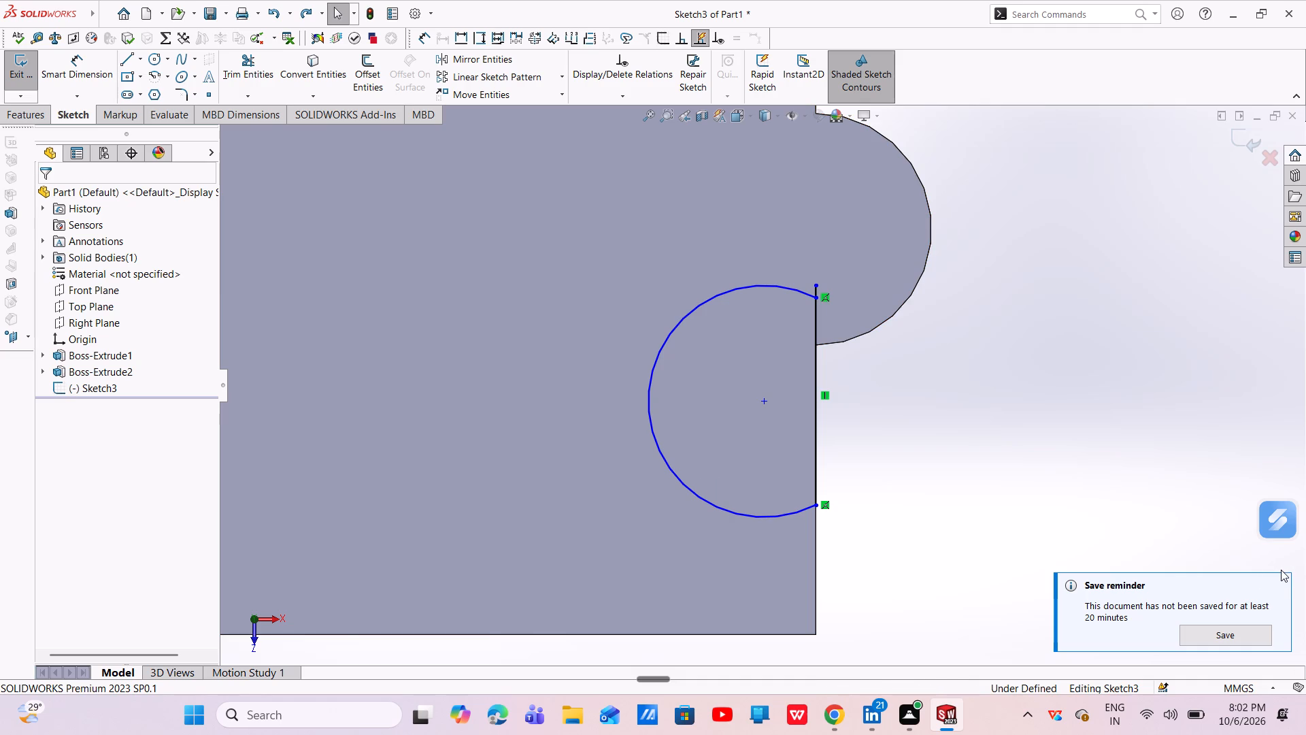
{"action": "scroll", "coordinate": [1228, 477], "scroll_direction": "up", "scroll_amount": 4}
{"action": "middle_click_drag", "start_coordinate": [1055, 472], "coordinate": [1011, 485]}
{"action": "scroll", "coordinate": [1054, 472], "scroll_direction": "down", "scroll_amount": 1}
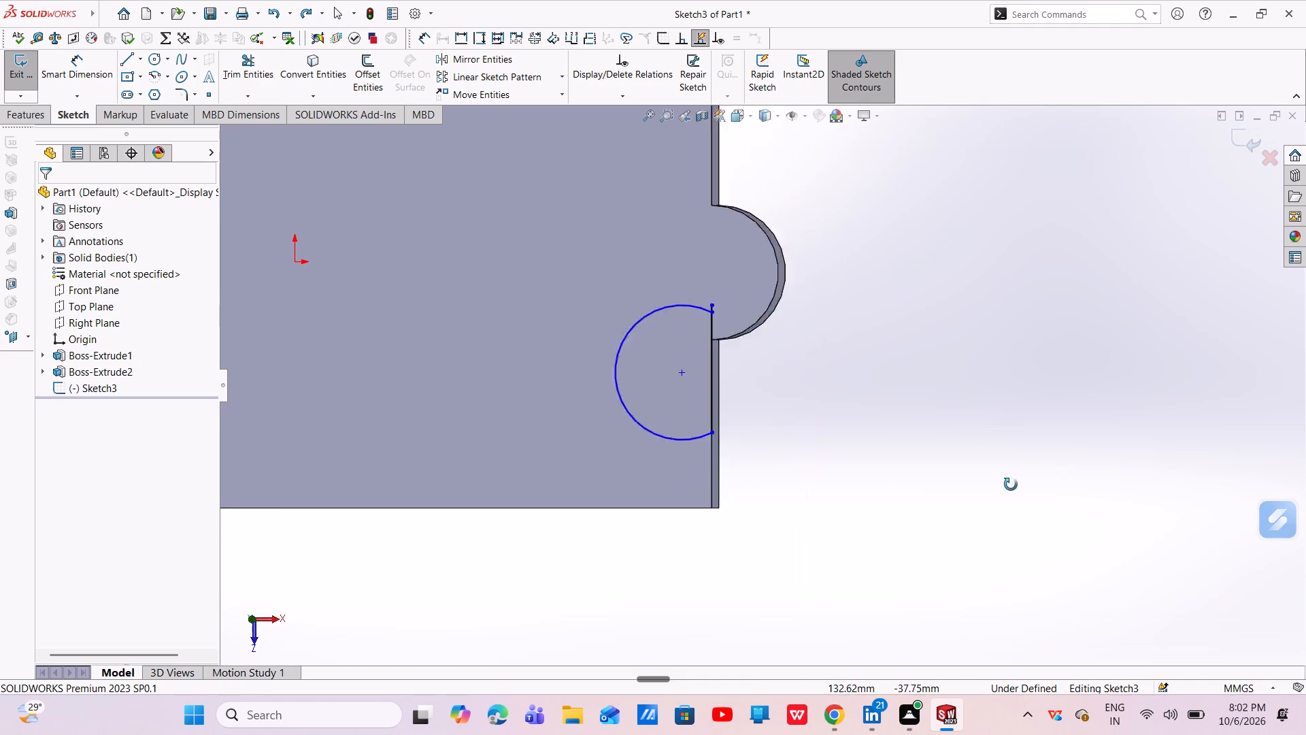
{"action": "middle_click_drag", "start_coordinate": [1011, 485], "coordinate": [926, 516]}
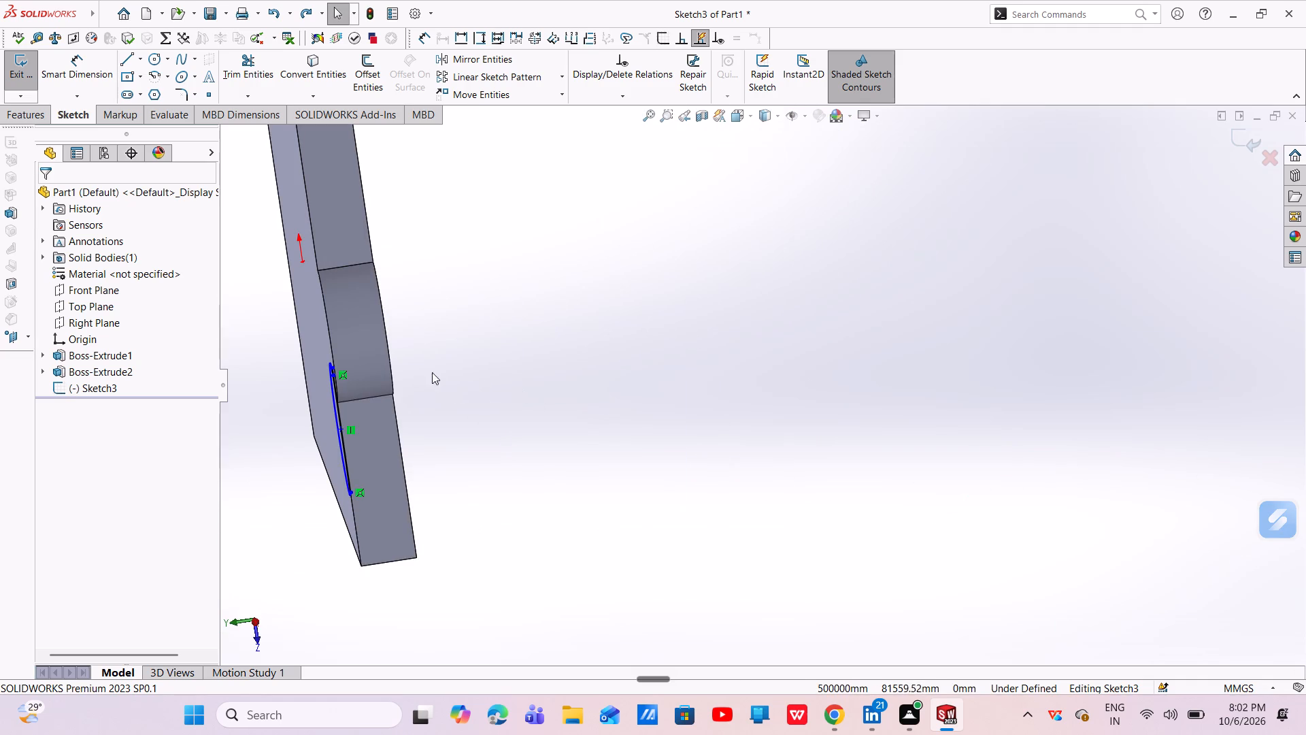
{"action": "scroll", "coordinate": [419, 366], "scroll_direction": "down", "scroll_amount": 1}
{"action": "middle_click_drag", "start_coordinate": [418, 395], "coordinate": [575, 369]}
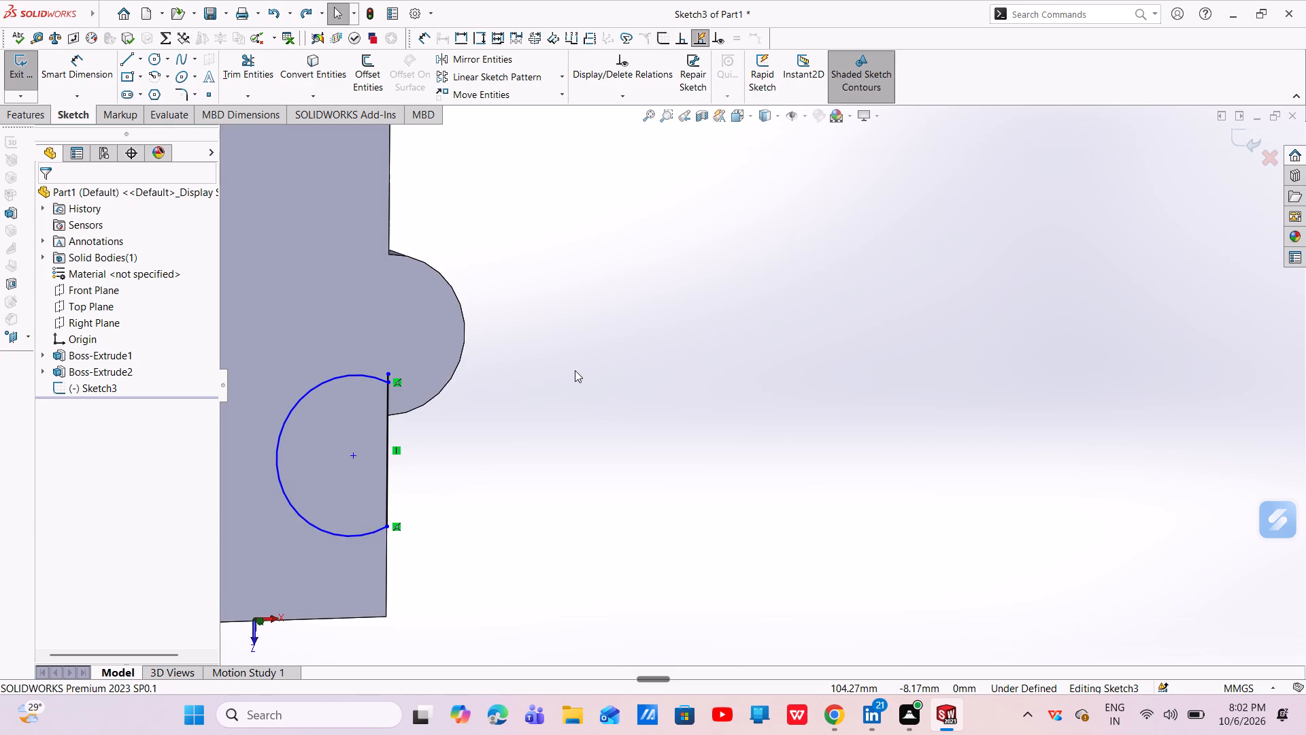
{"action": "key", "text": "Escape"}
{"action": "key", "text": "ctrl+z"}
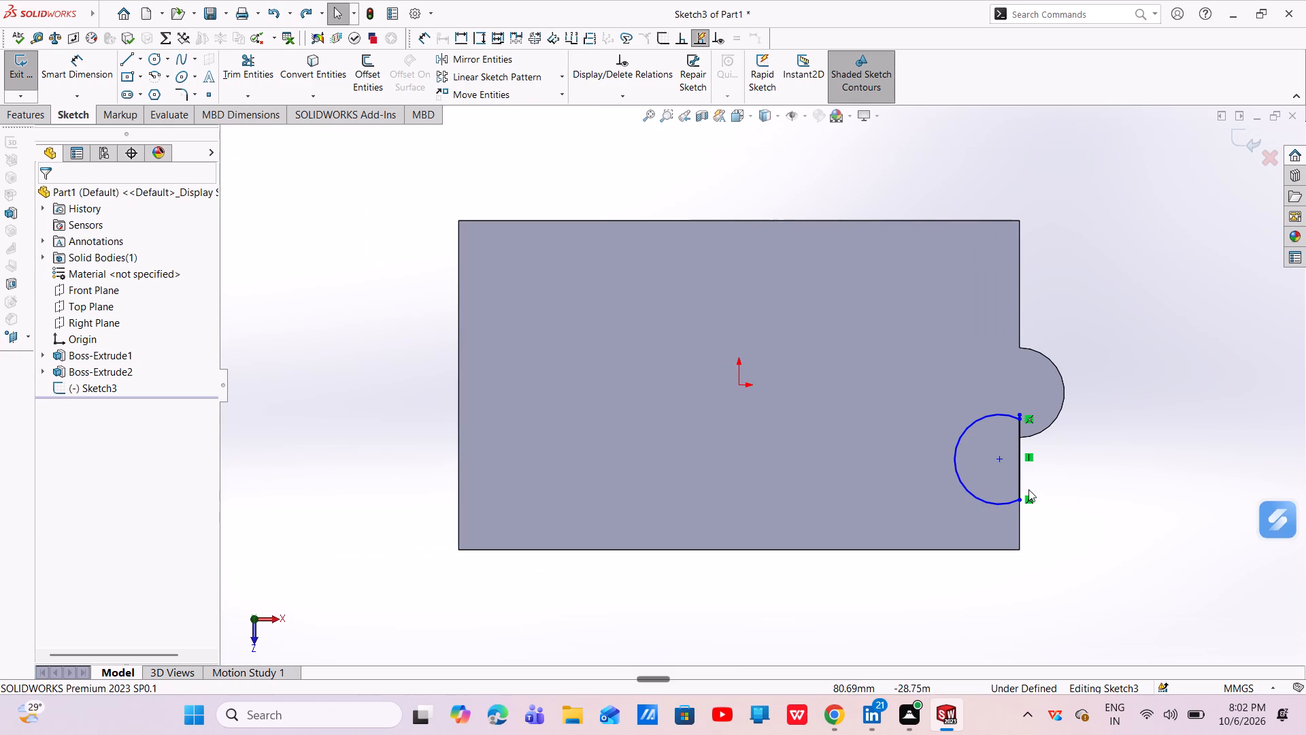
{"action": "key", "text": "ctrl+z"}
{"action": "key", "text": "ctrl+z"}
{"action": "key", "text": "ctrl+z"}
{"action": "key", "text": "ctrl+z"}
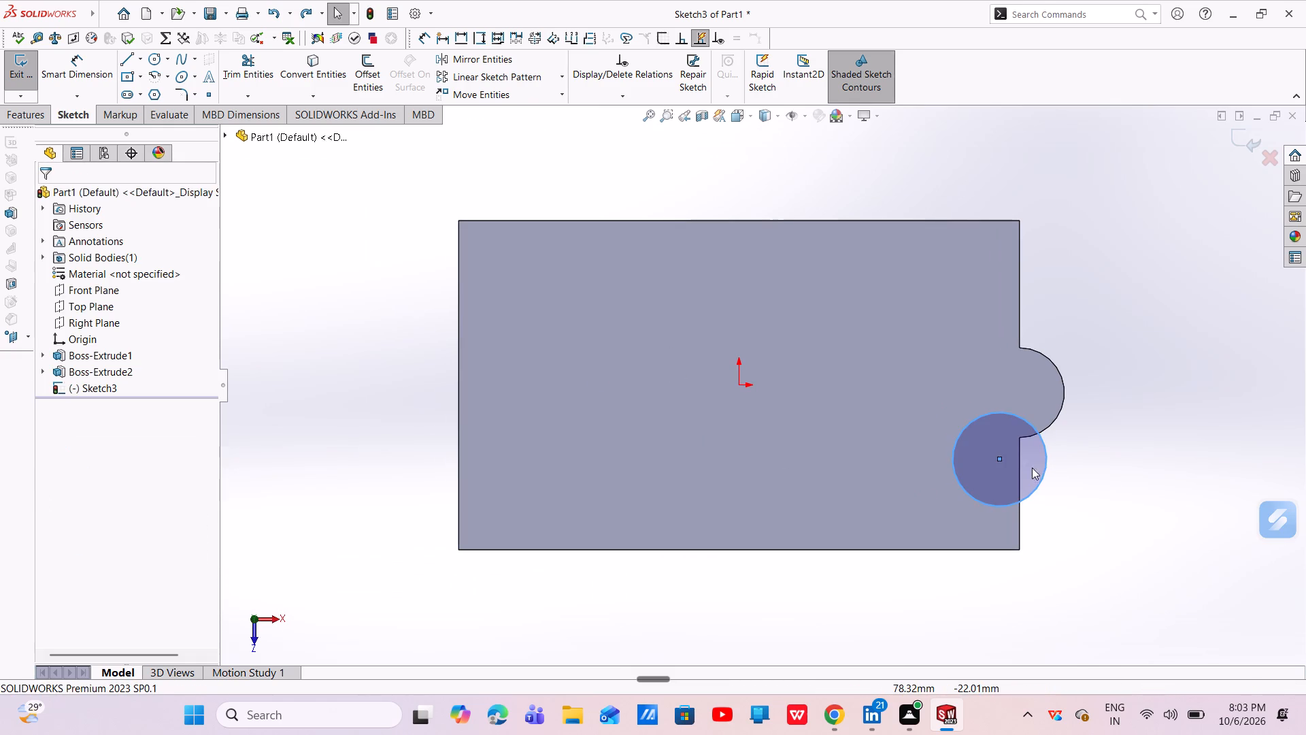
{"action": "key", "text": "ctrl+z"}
Undo back past the round tab's extrusion into its profile sketch on the plate's right edge.
{"action": "key", "text": "ctrl+z"}
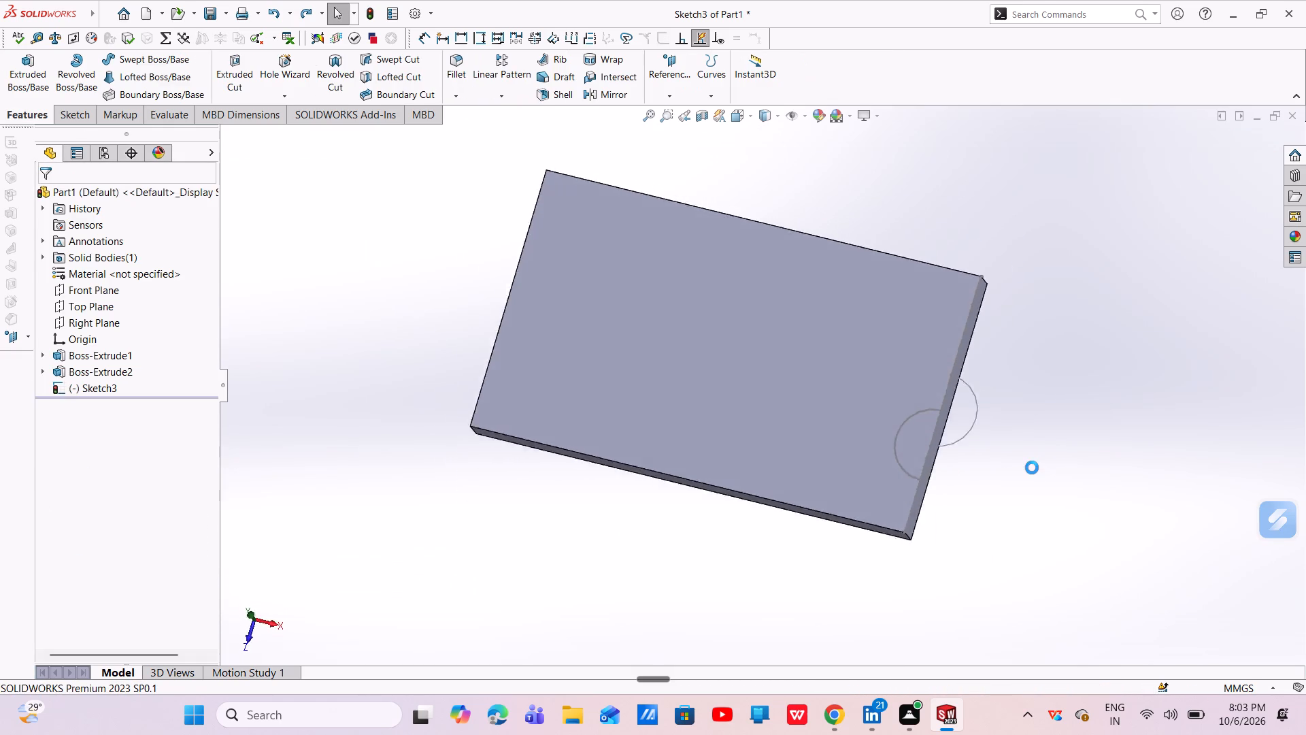
{"action": "key", "text": "ctrl+z"}
{"action": "key", "text": "ctrl+z"}
{"action": "key", "text": "ctrl+z"}
{"action": "key", "text": "ctrl+z"}
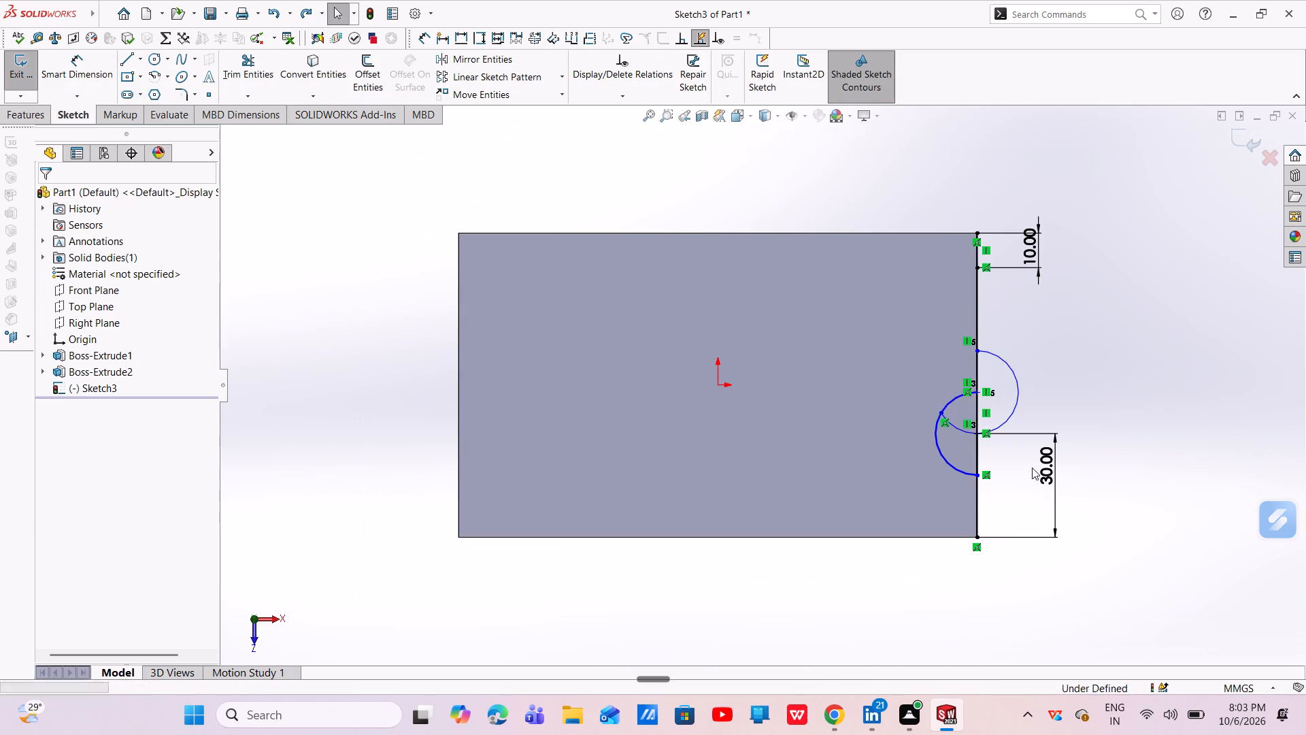
Undo the tab sketch's trims, upper line, both circles and the 30 mm dimension value, back to the lower edge line.
{"action": "key", "text": "ctrl+z"}
{"action": "key", "text": "ctrl+z"}
{"action": "key", "text": "ctrl+z"}
{"action": "key", "text": "ctrl+z"}
{"action": "key", "text": "ctrl+z"}
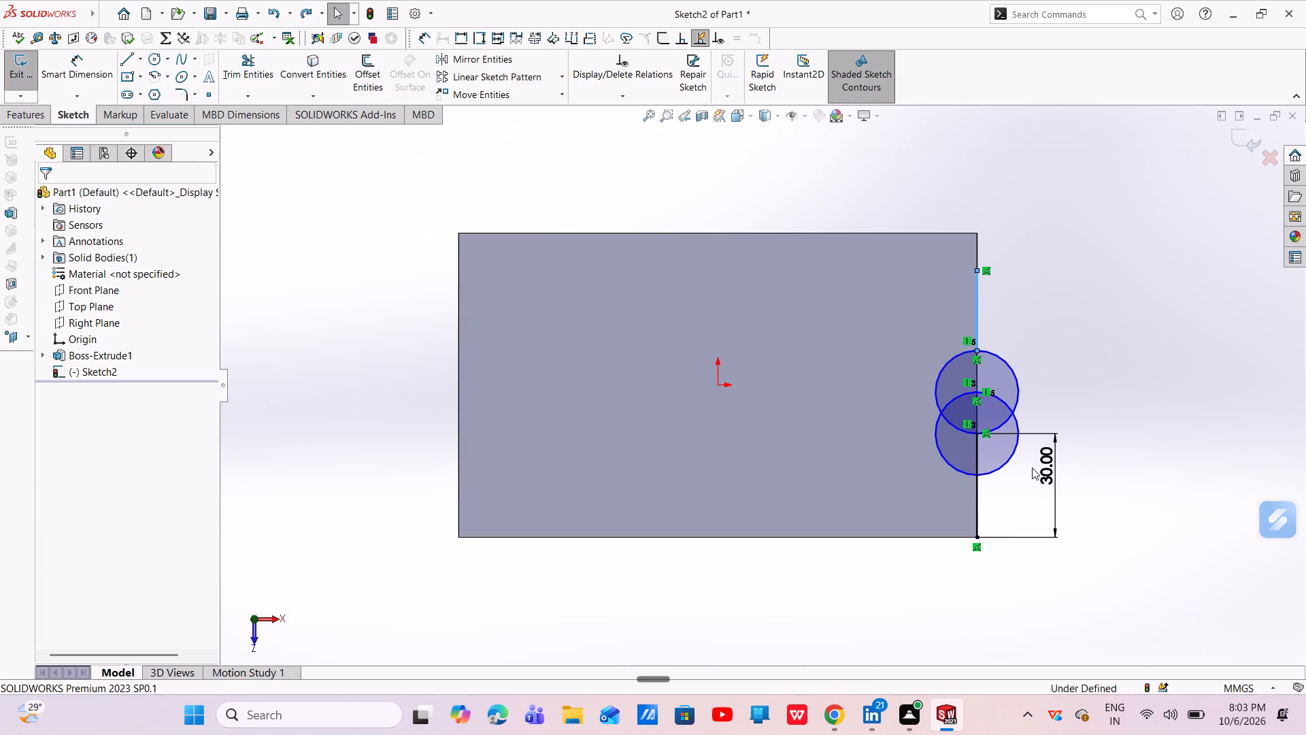
{"action": "key", "text": "ctrl+z"}
{"action": "key", "text": "ctrl+z"}
{"action": "key", "text": "ctrl+z"}
{"action": "key", "text": "ctrl+z"}
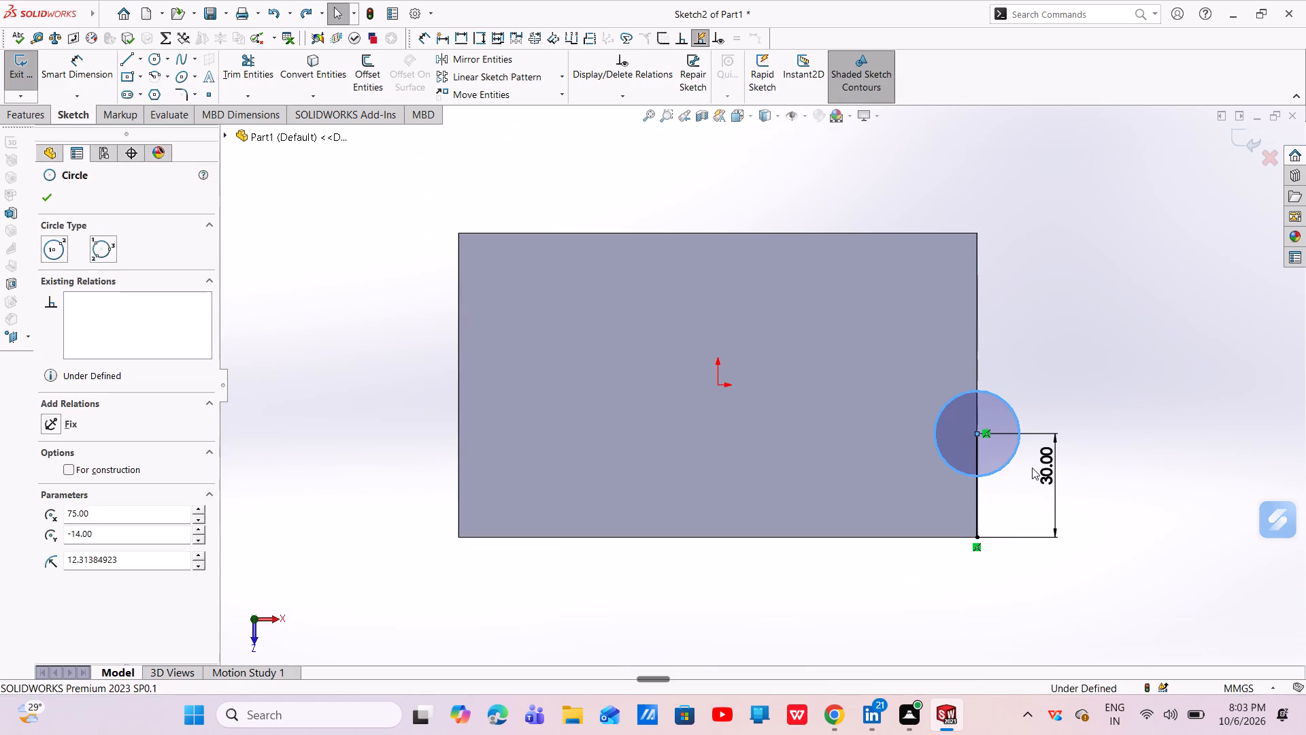
{"action": "key", "text": "ctrl+z"}
{"action": "key", "text": "ctrl+z"}
{"action": "key", "text": "ctrl+z"}
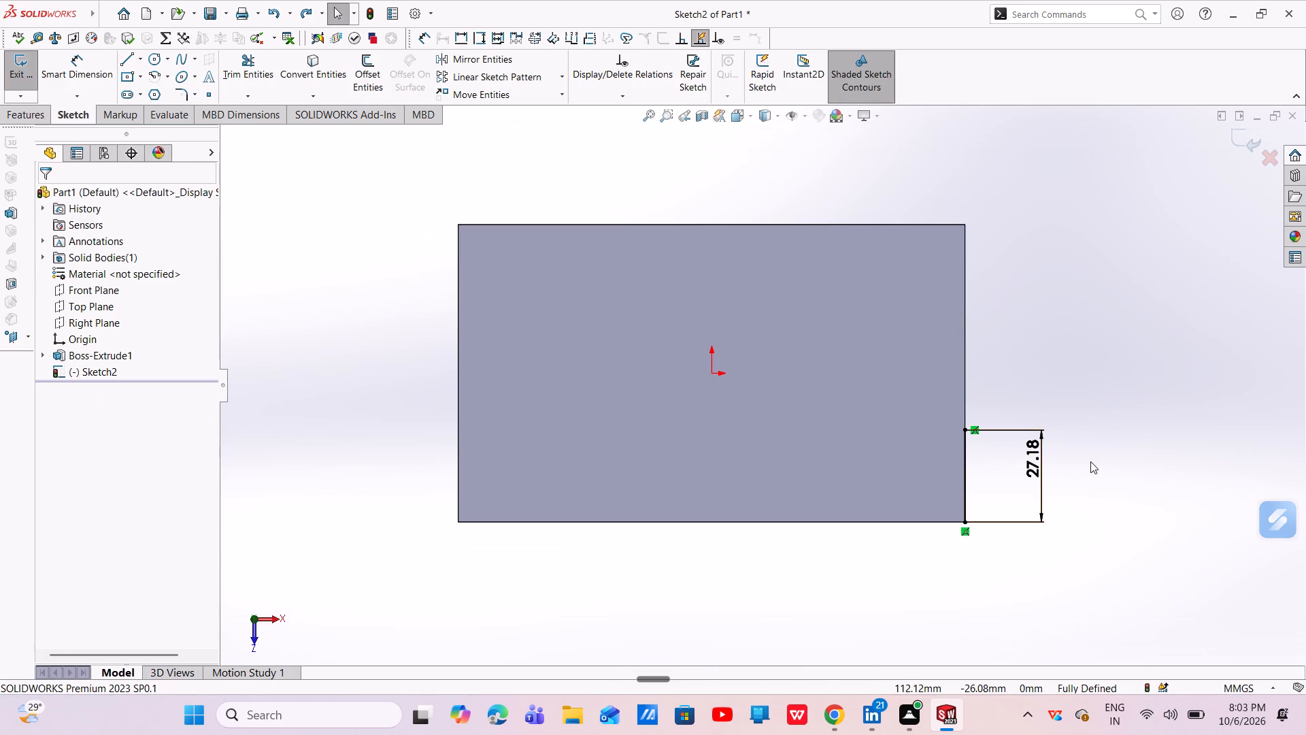
Undo the lower edge line with its dimension and the tab sketch that holds it.
{"action": "key", "text": "ctrl+z"}
{"action": "key", "text": "ctrl+z"}
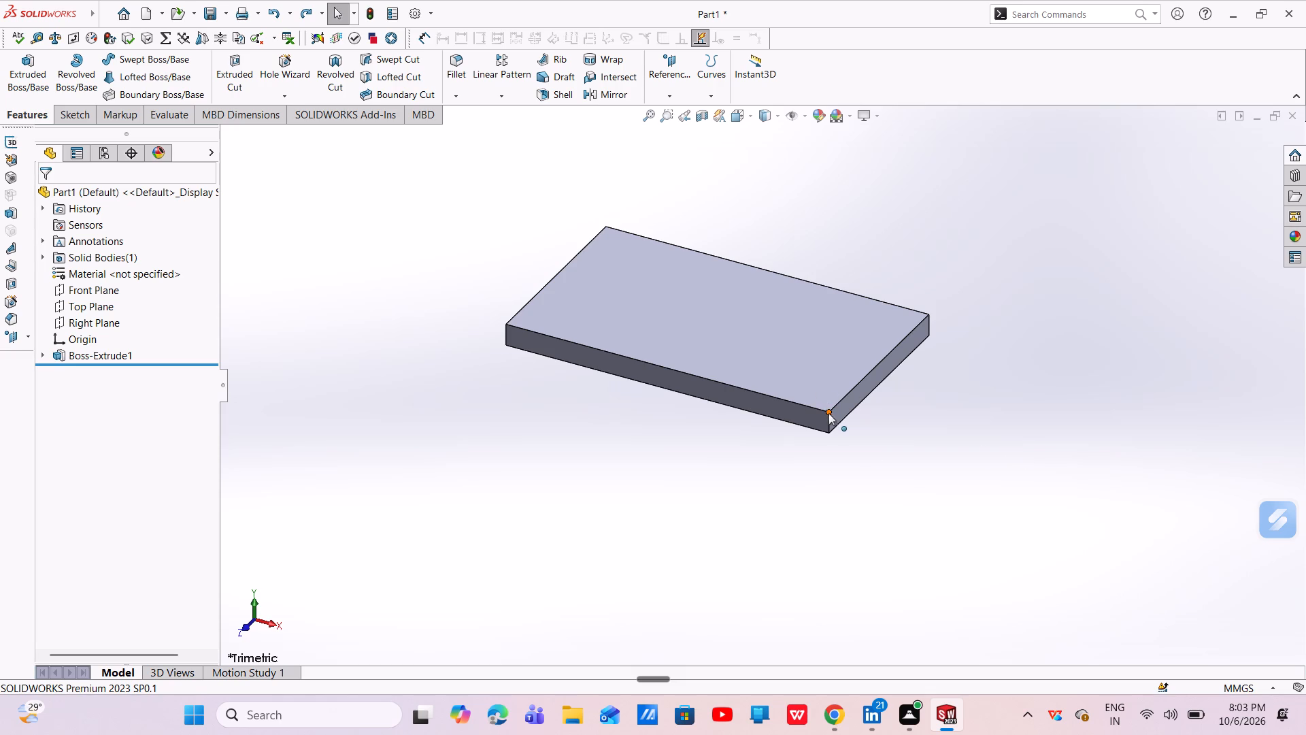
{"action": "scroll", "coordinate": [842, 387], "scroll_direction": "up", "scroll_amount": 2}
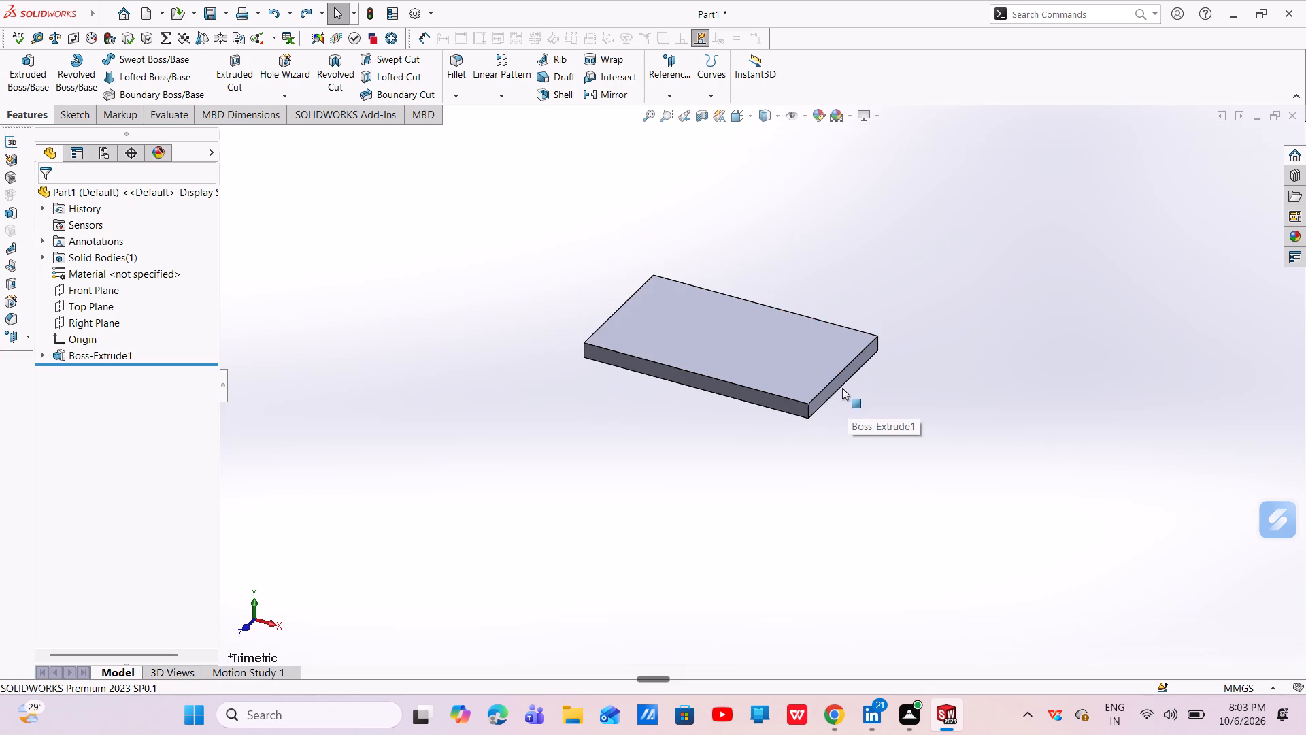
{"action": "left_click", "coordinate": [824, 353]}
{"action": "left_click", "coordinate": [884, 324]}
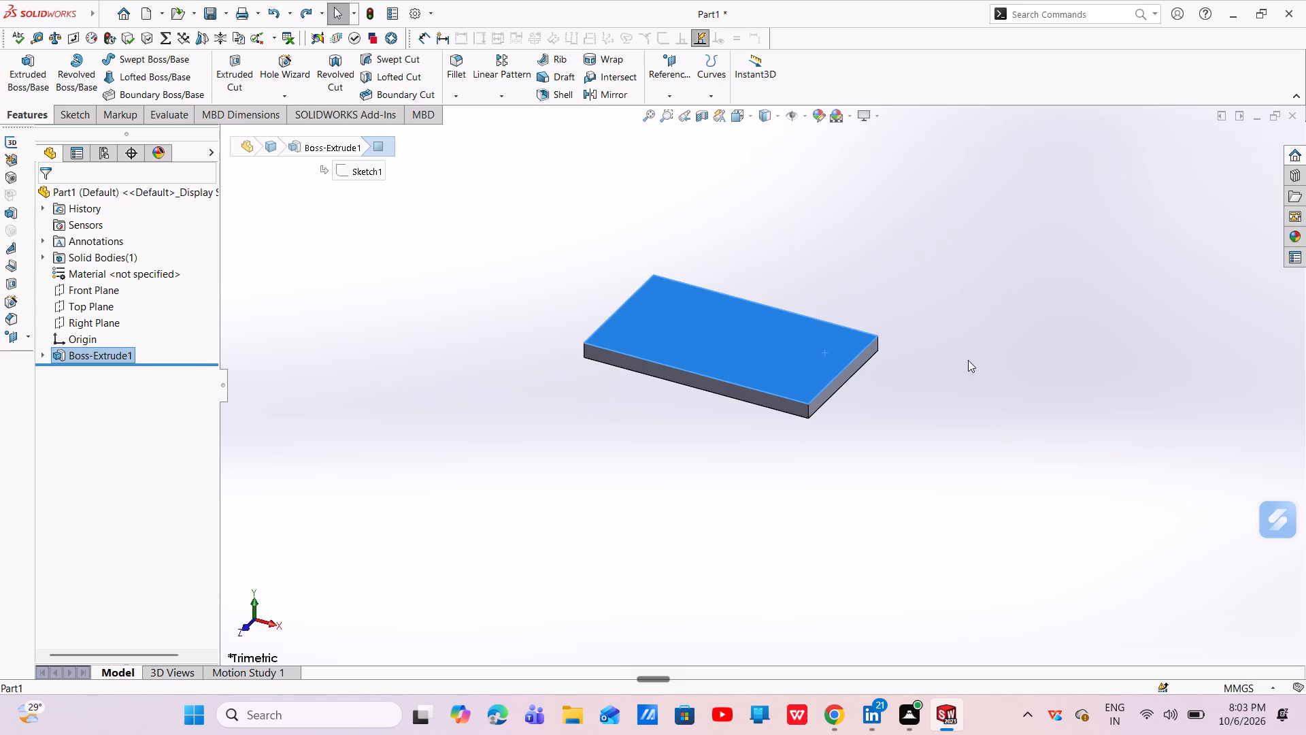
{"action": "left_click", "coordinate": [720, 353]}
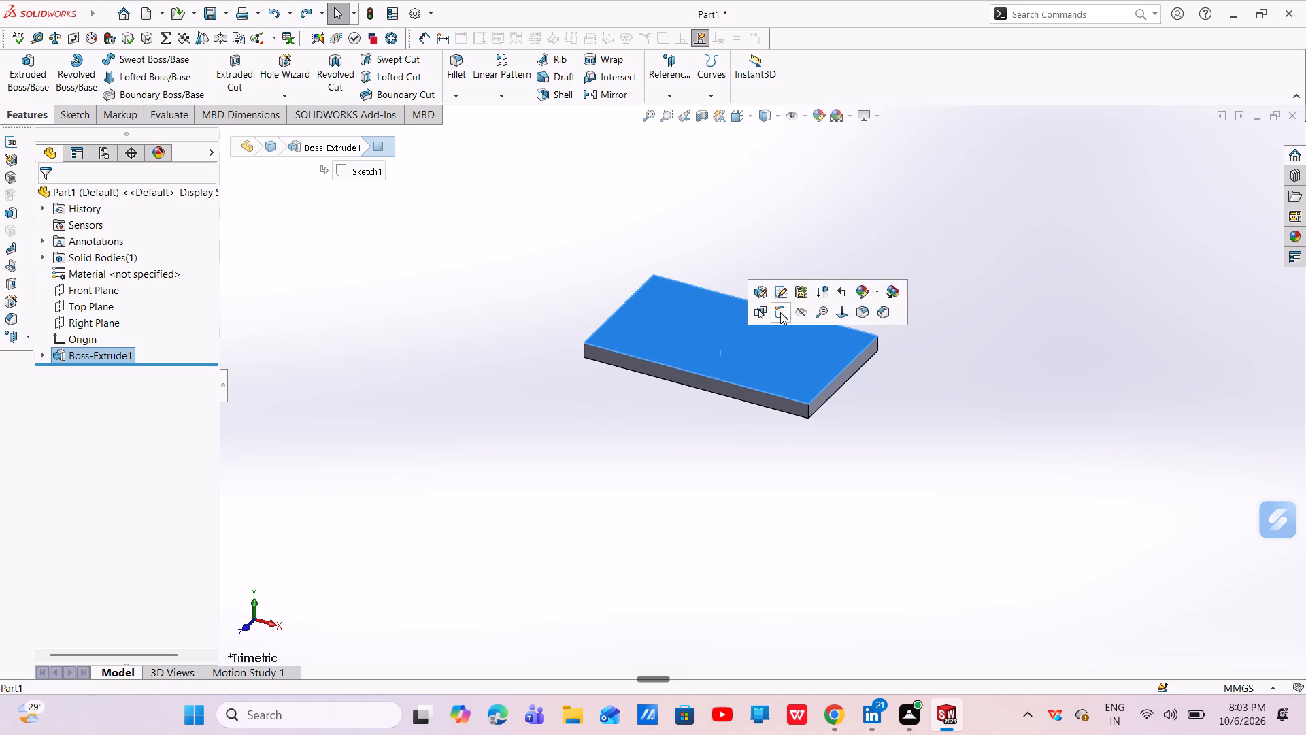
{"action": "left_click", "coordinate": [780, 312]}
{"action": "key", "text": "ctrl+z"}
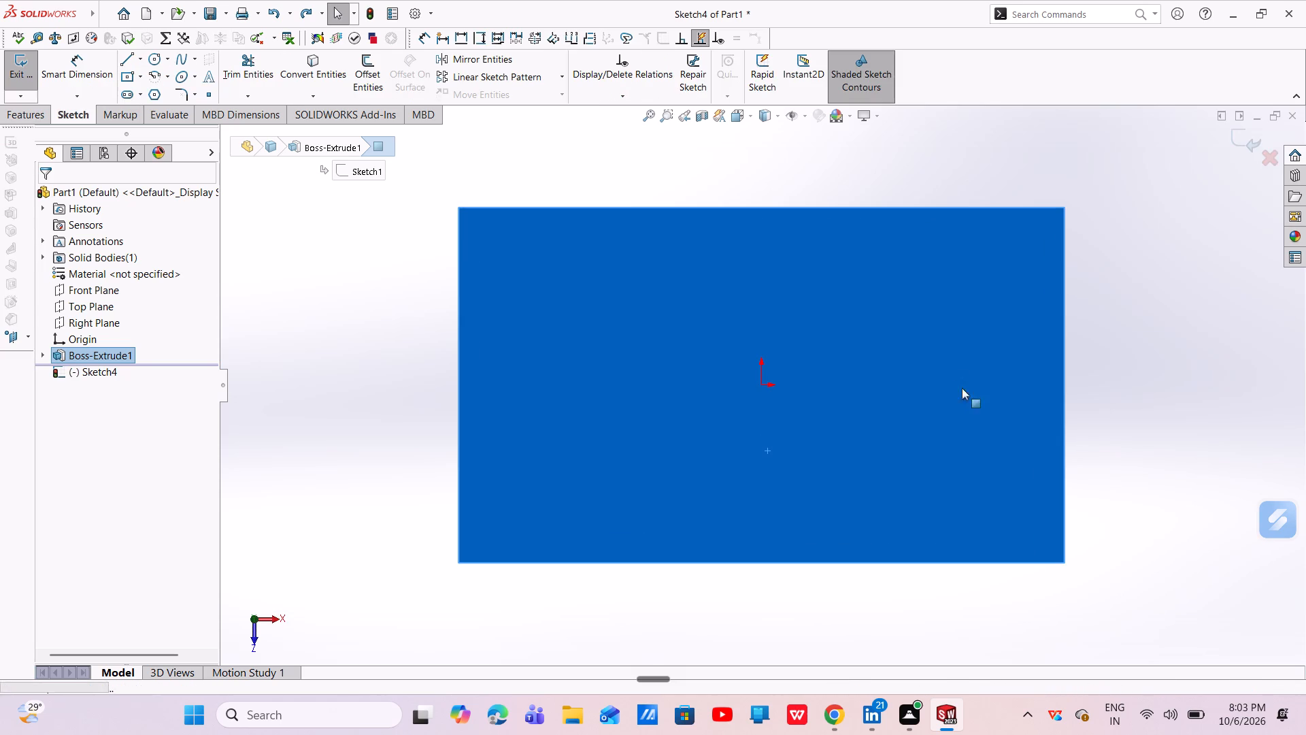
Undo the plate's extrusion to return to its 150 x 88 mm base sketch.
{"action": "key", "text": "ctrl+z"}
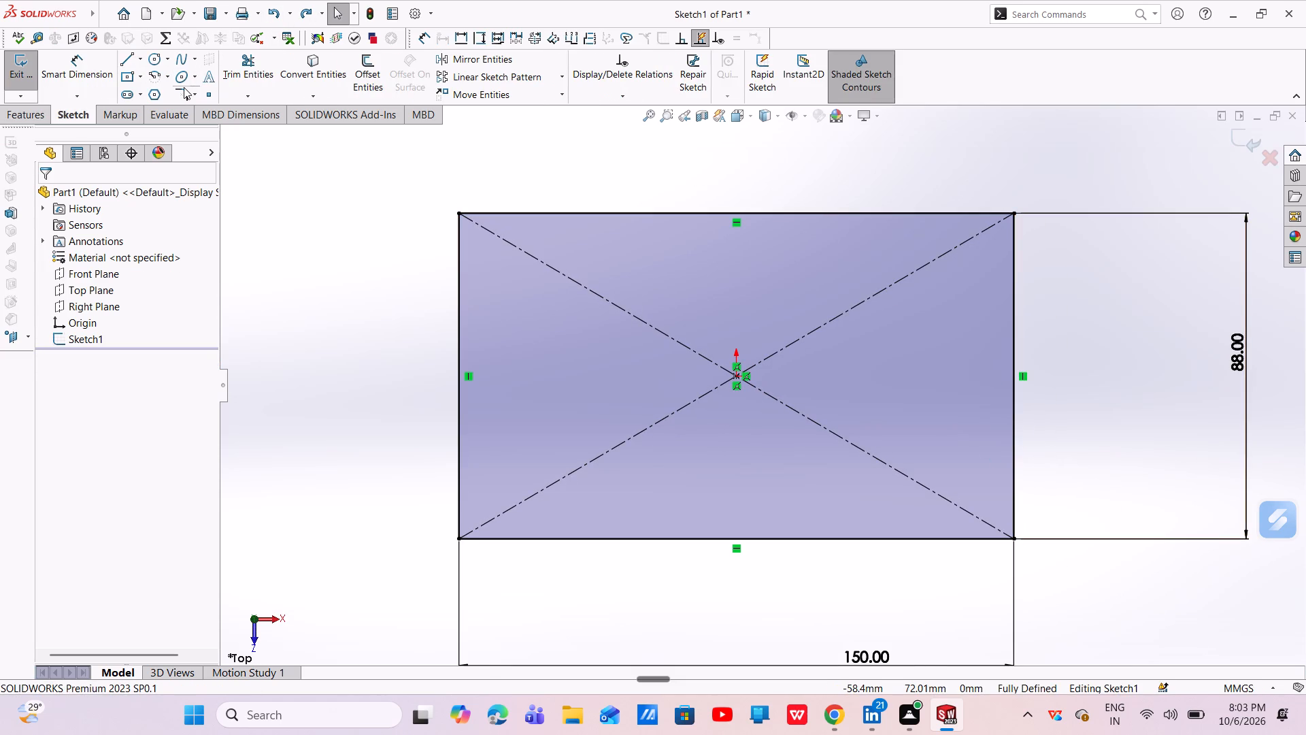
Sketch a vertical line about 24 mm long up the rectangle's right edge from its lower right corner.
{"action": "left_click", "coordinate": [165, 76]}
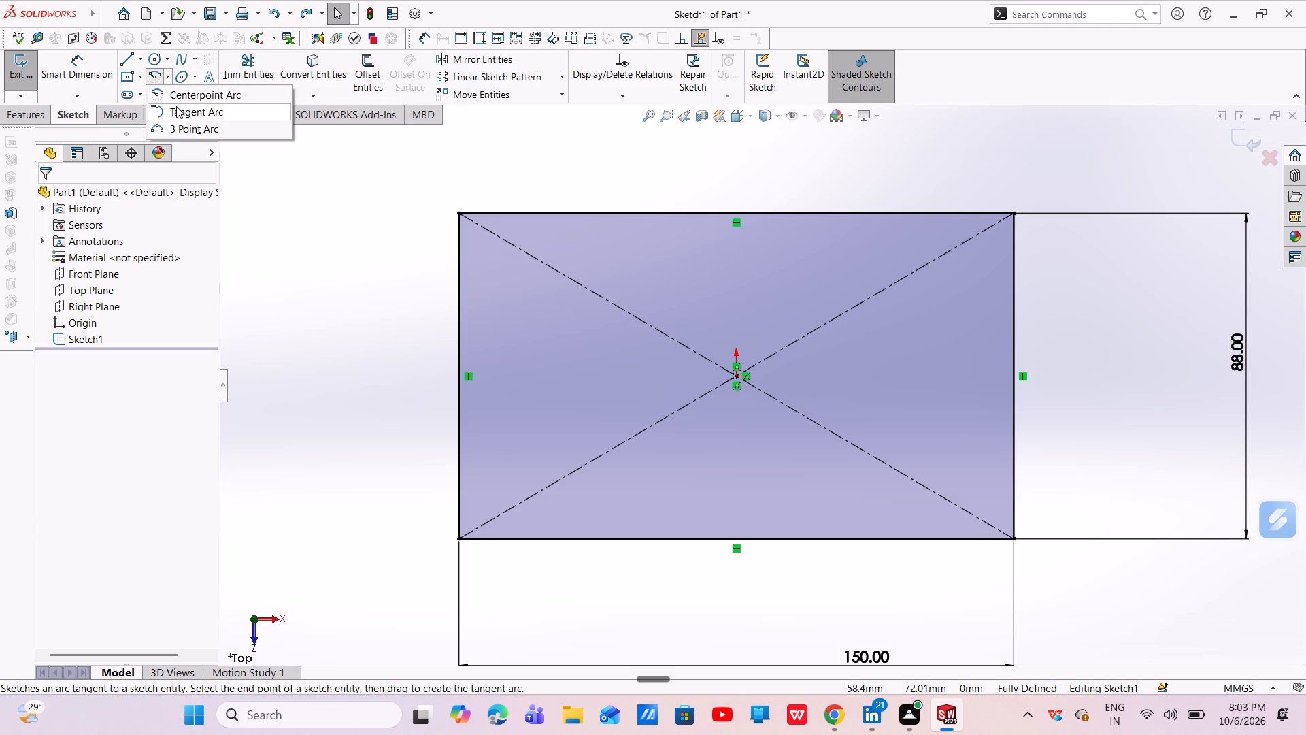
{"action": "left_click", "coordinate": [128, 56]}
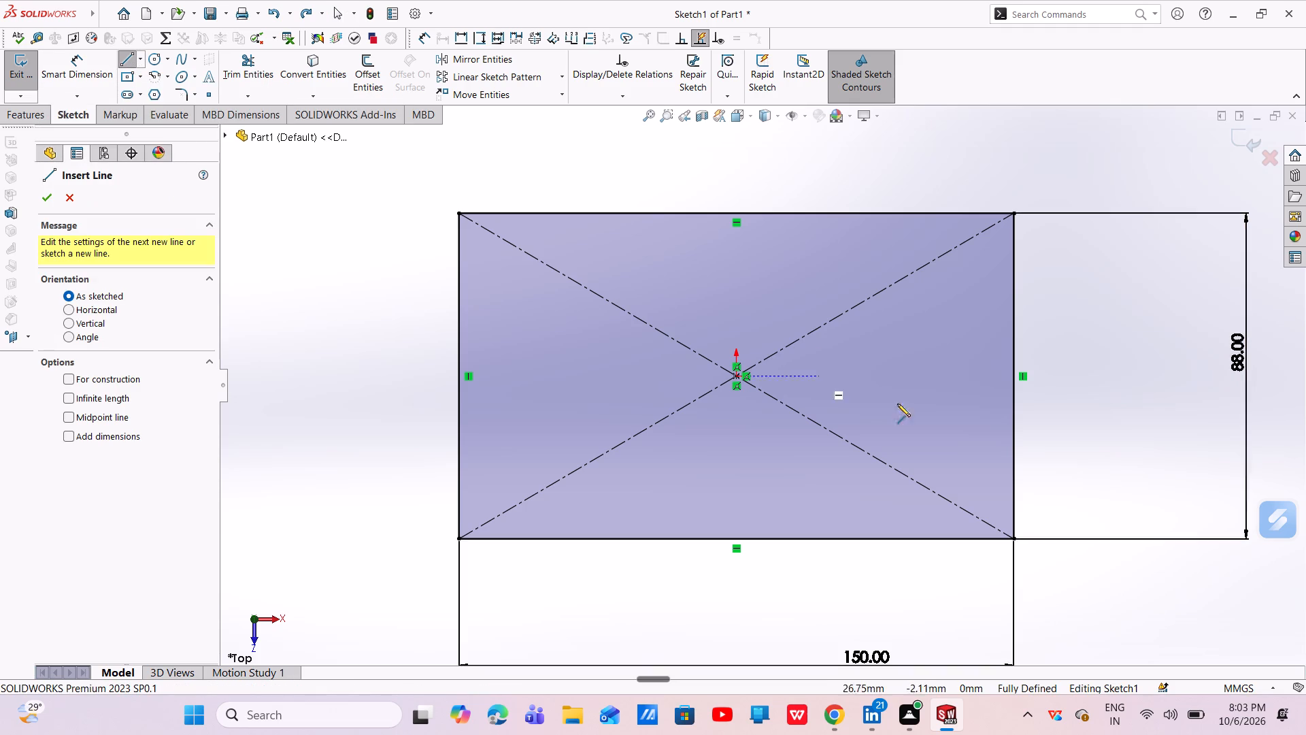
{"action": "left_click", "coordinate": [1014, 536]}
{"action": "left_click", "coordinate": [1014, 451]}
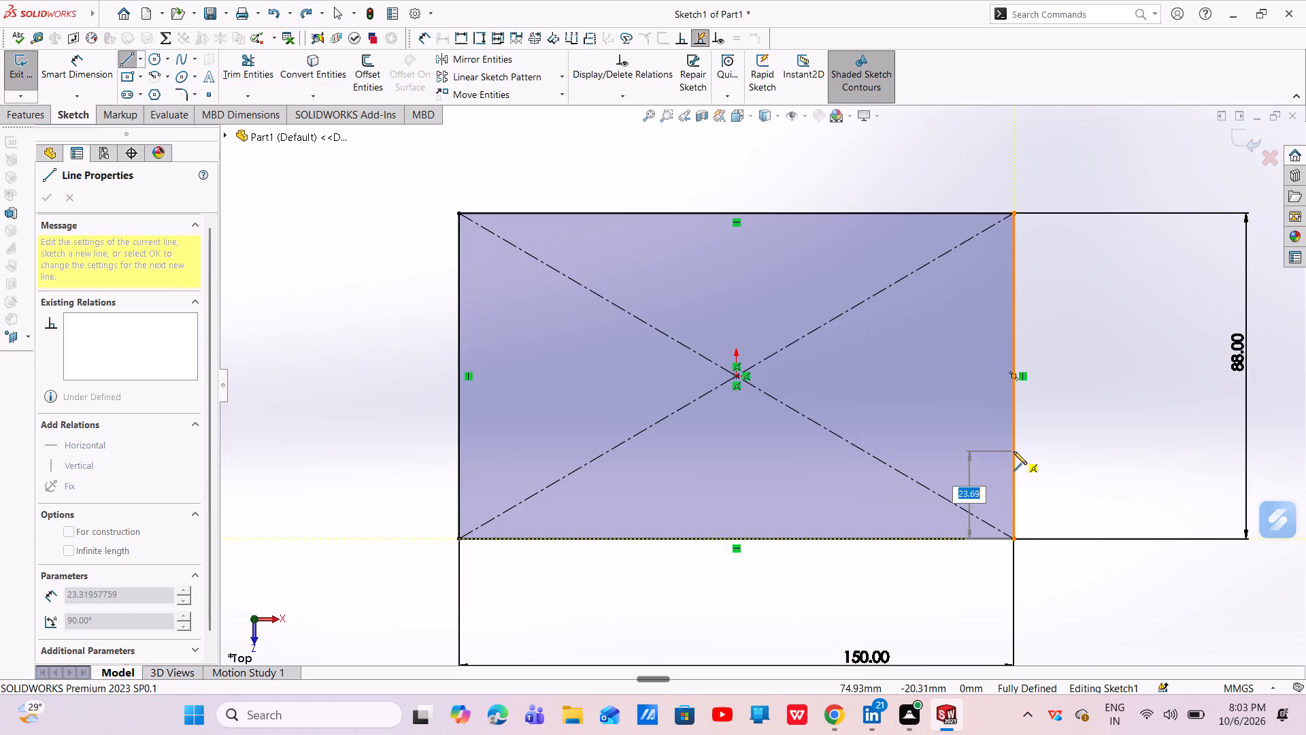
{"action": "key", "text": "Escape"}
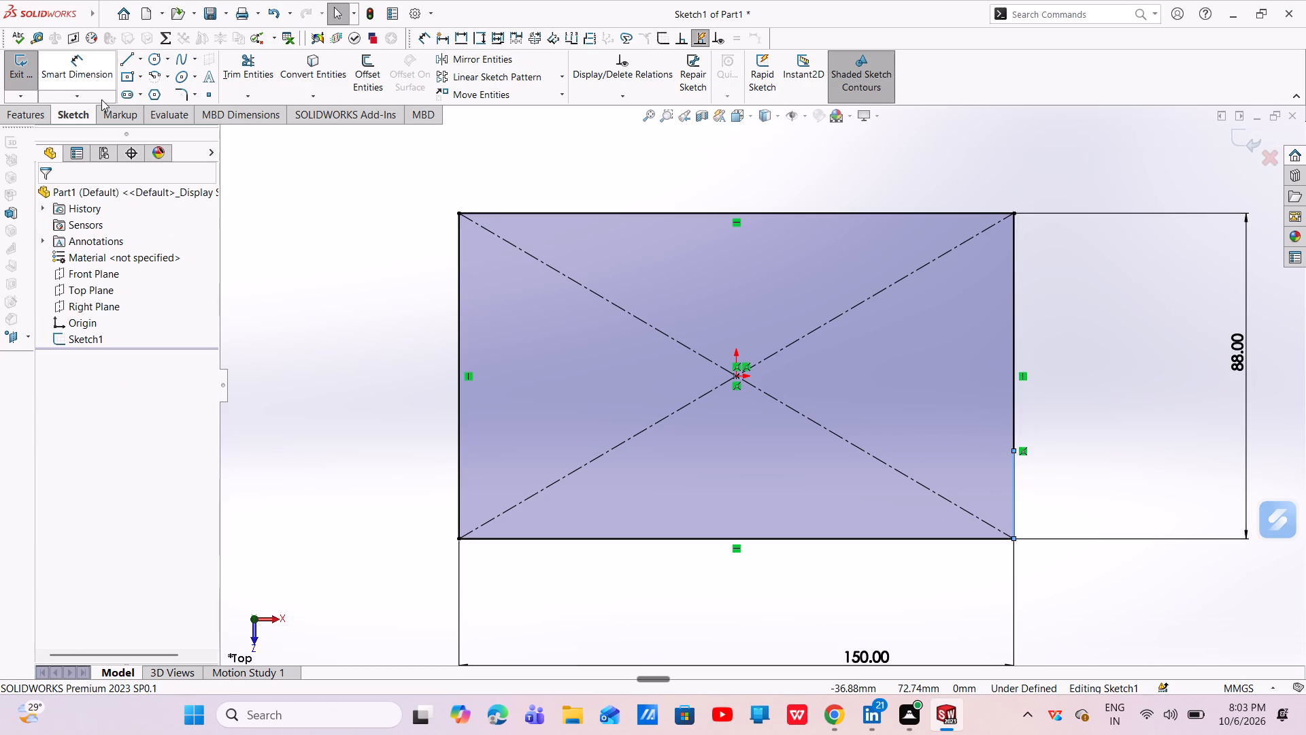
Dimension the short line on the rectangle's right edge and set its length to 30 mm.
{"action": "left_click", "coordinate": [82, 76]}
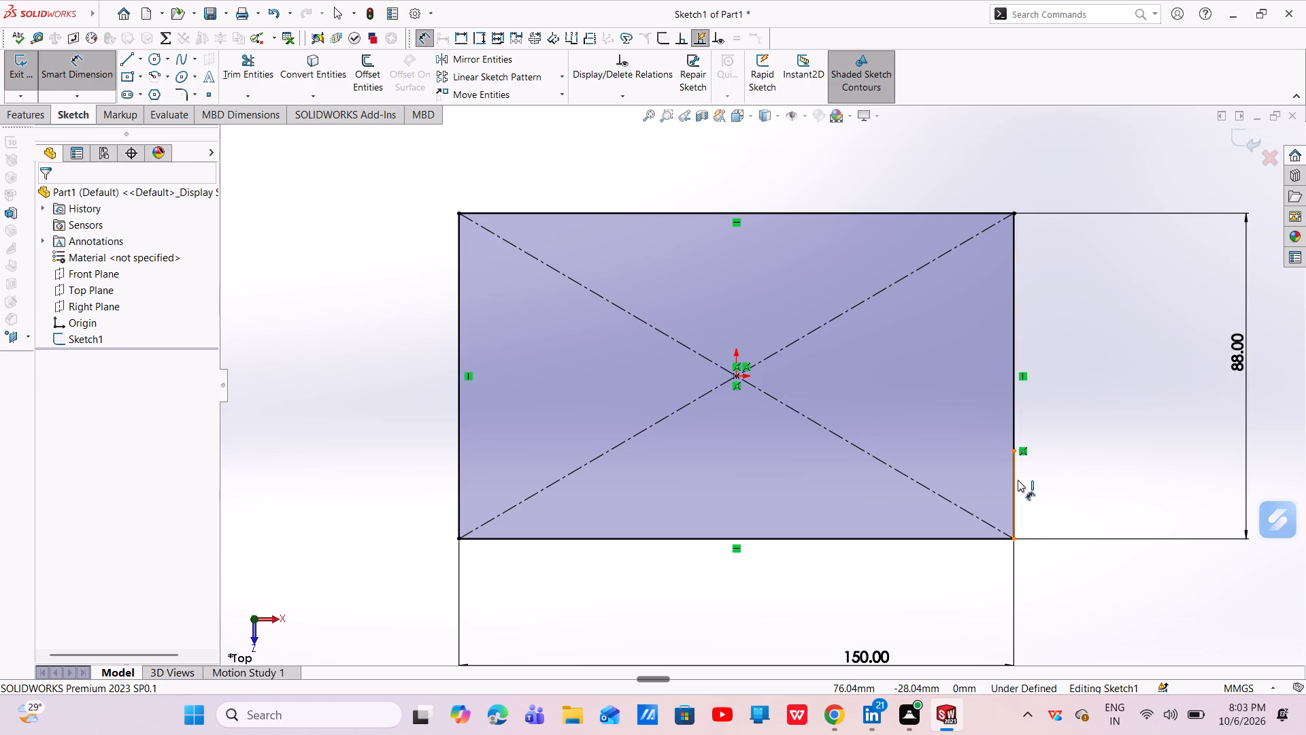
{"action": "left_click", "coordinate": [1018, 480]}
{"action": "left_click", "coordinate": [1107, 480]}
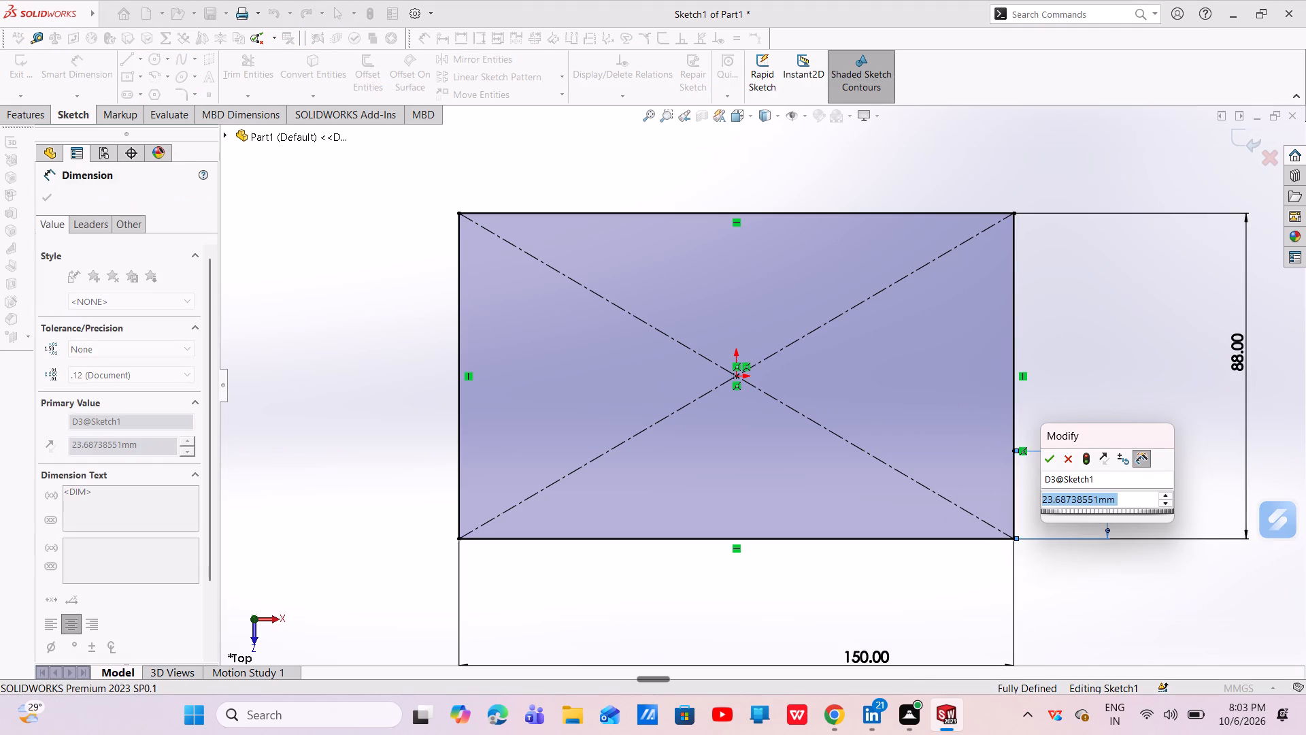
{"action": "key", "text": "BackSpace"}
{"action": "type", "text": "330"}
{"action": "key", "text": "Return"}
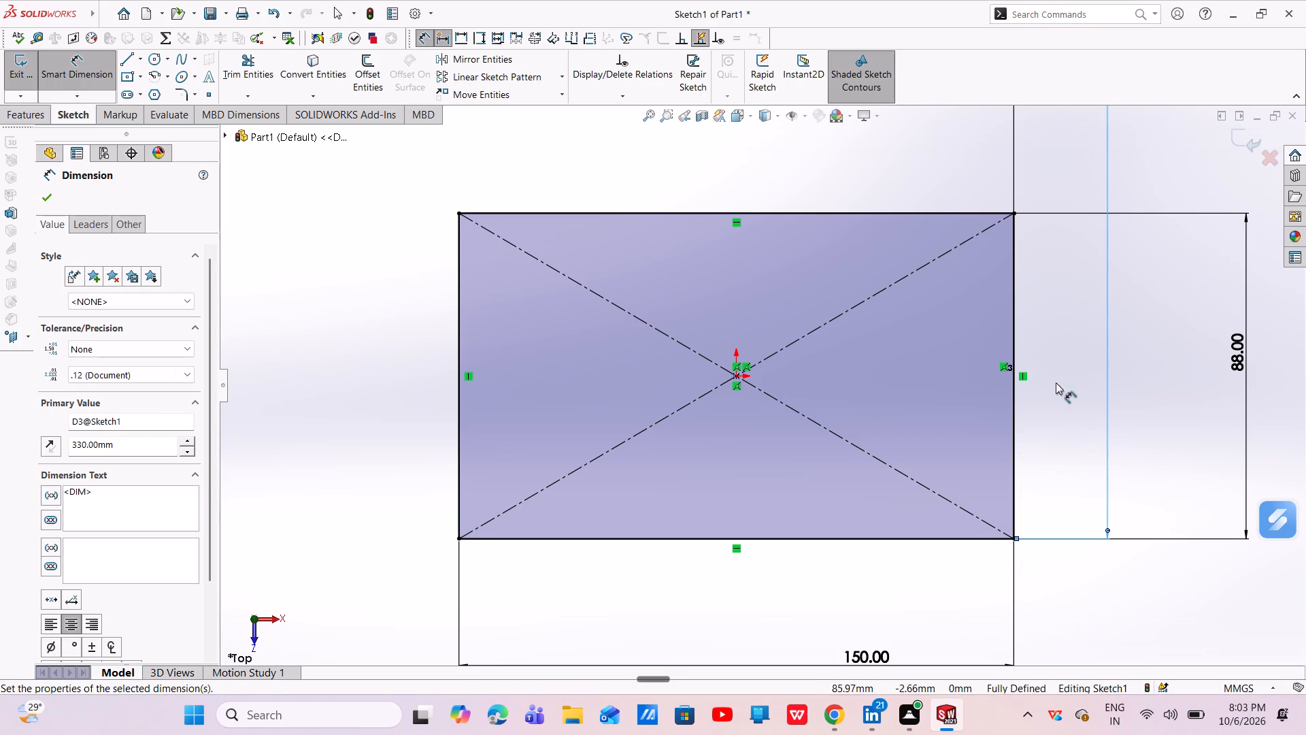
{"action": "left_click", "coordinate": [91, 444]}
{"action": "left_click", "coordinate": [77, 441]}
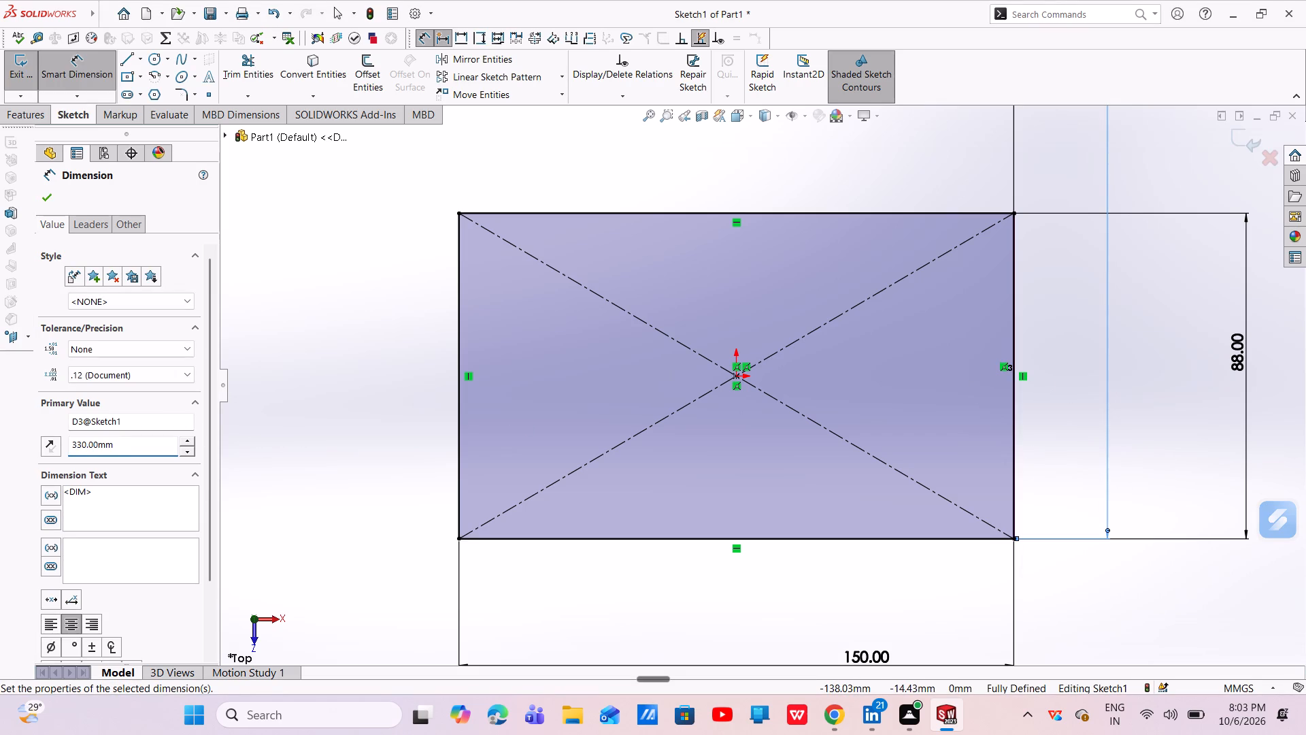
{"action": "key", "text": "BackSpace"}
{"action": "key", "text": "Return"}
{"action": "key", "text": "Return"}
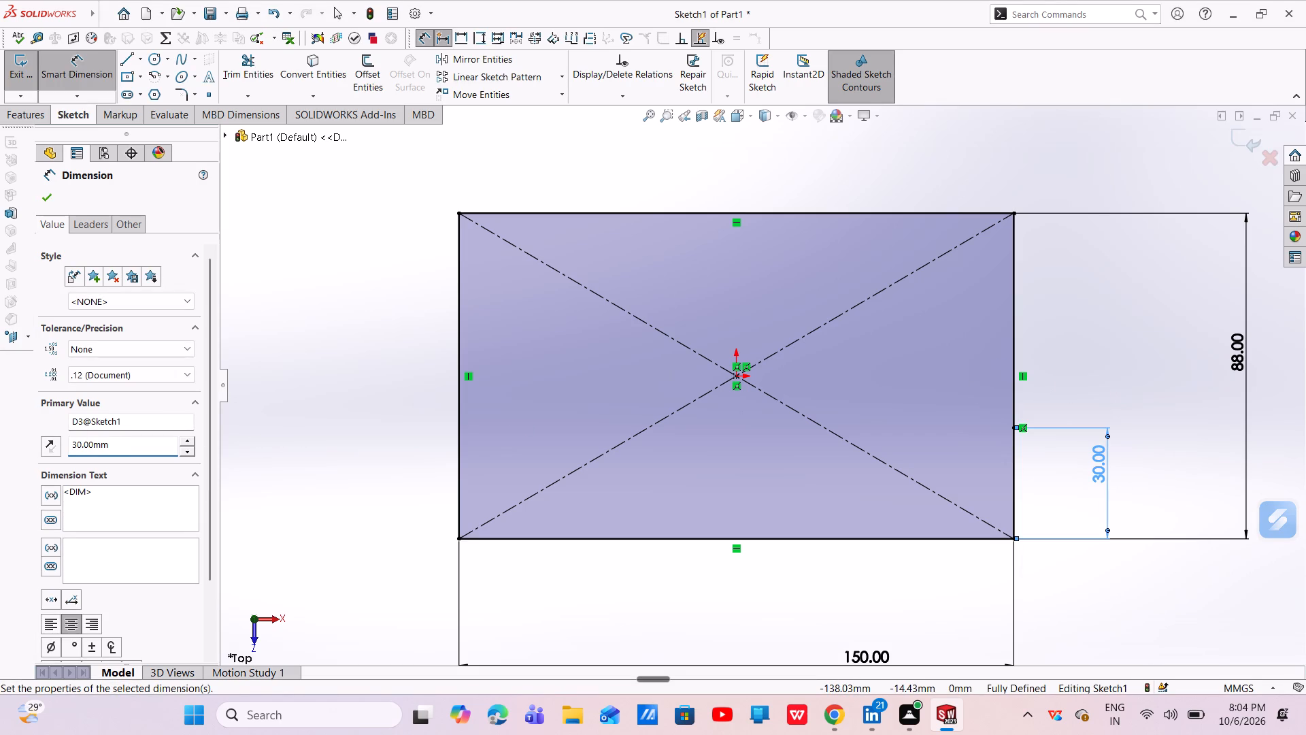
{"action": "left_click", "coordinate": [41, 198]}
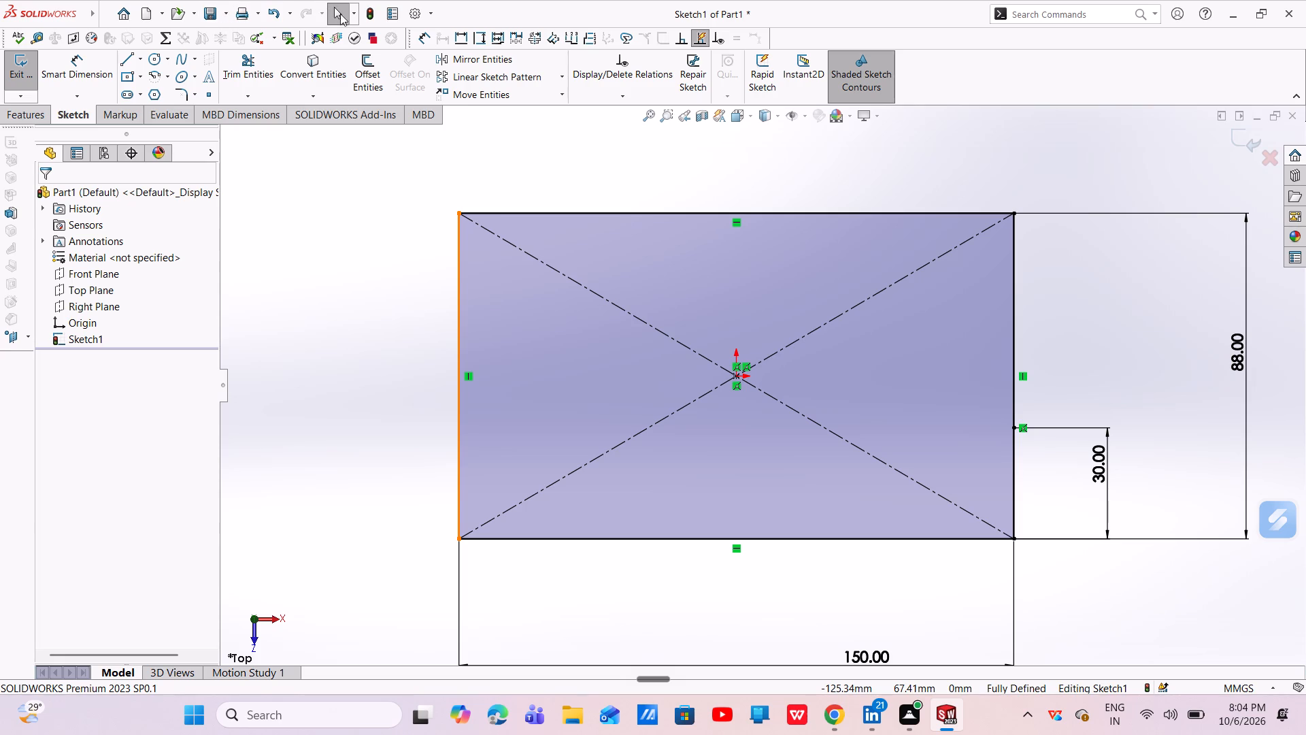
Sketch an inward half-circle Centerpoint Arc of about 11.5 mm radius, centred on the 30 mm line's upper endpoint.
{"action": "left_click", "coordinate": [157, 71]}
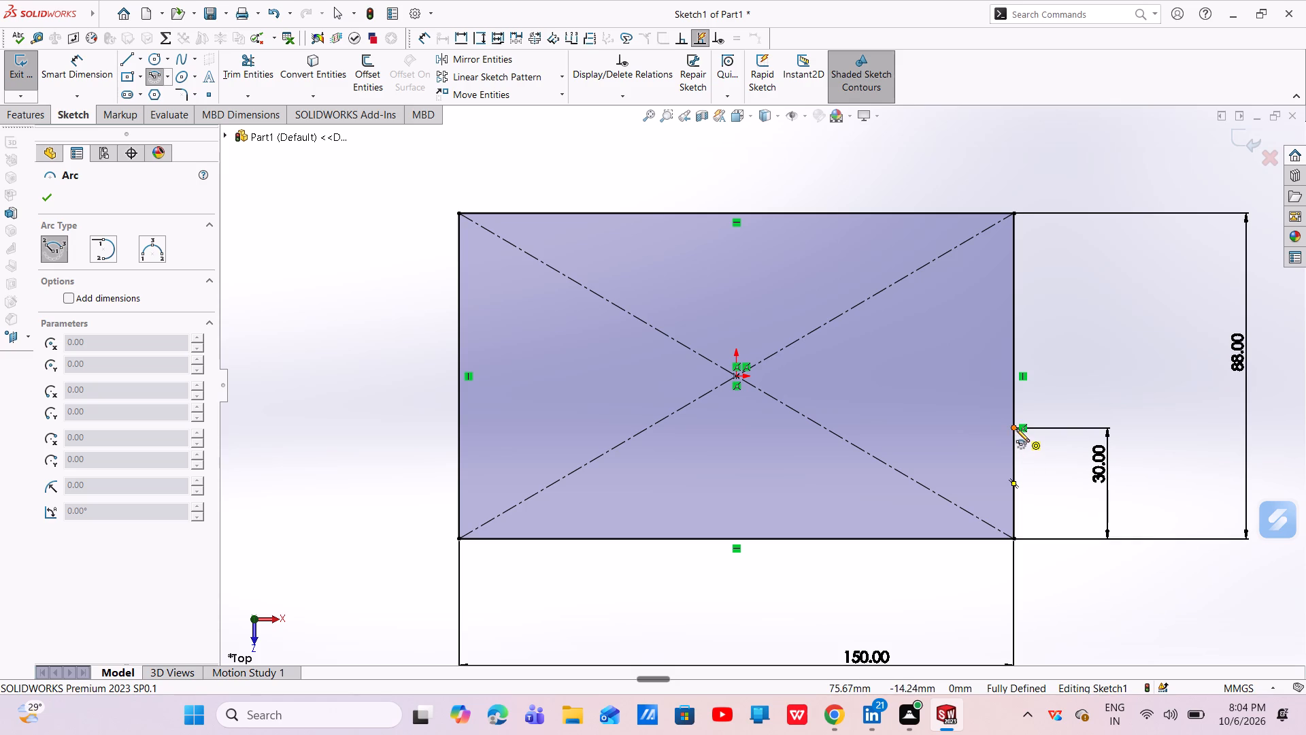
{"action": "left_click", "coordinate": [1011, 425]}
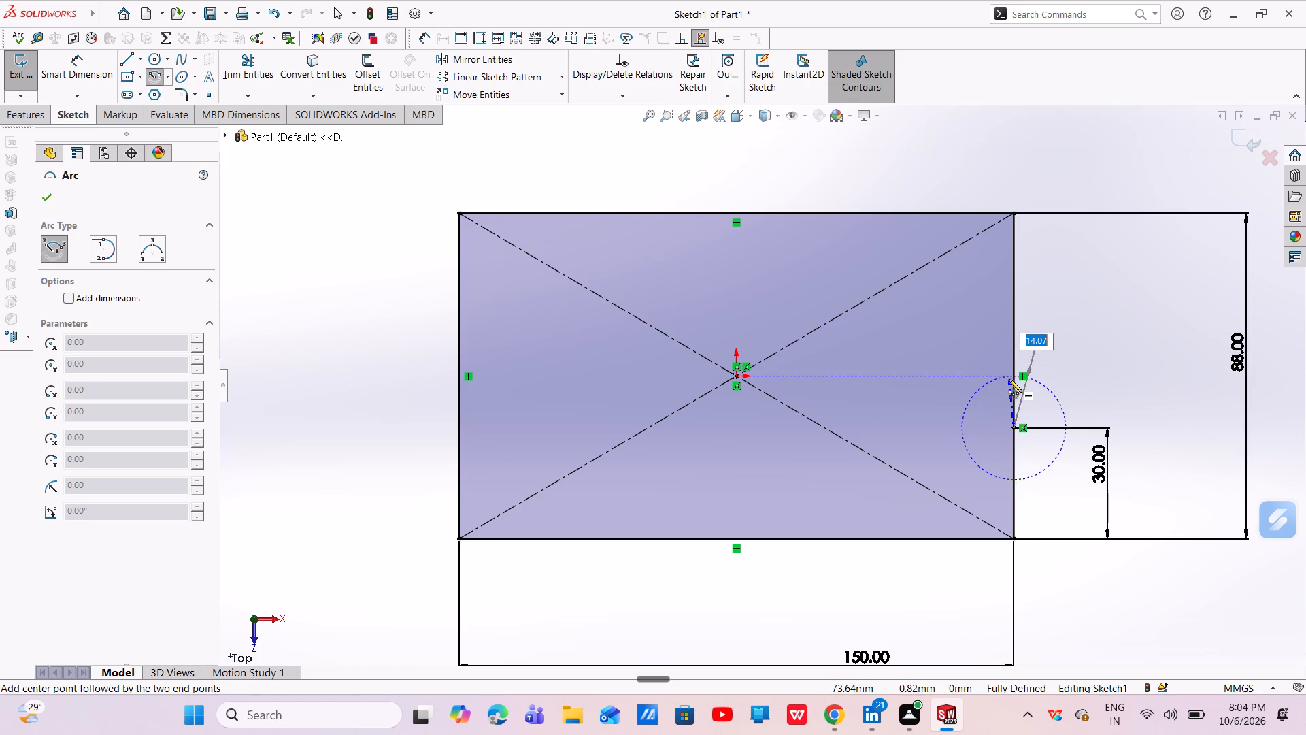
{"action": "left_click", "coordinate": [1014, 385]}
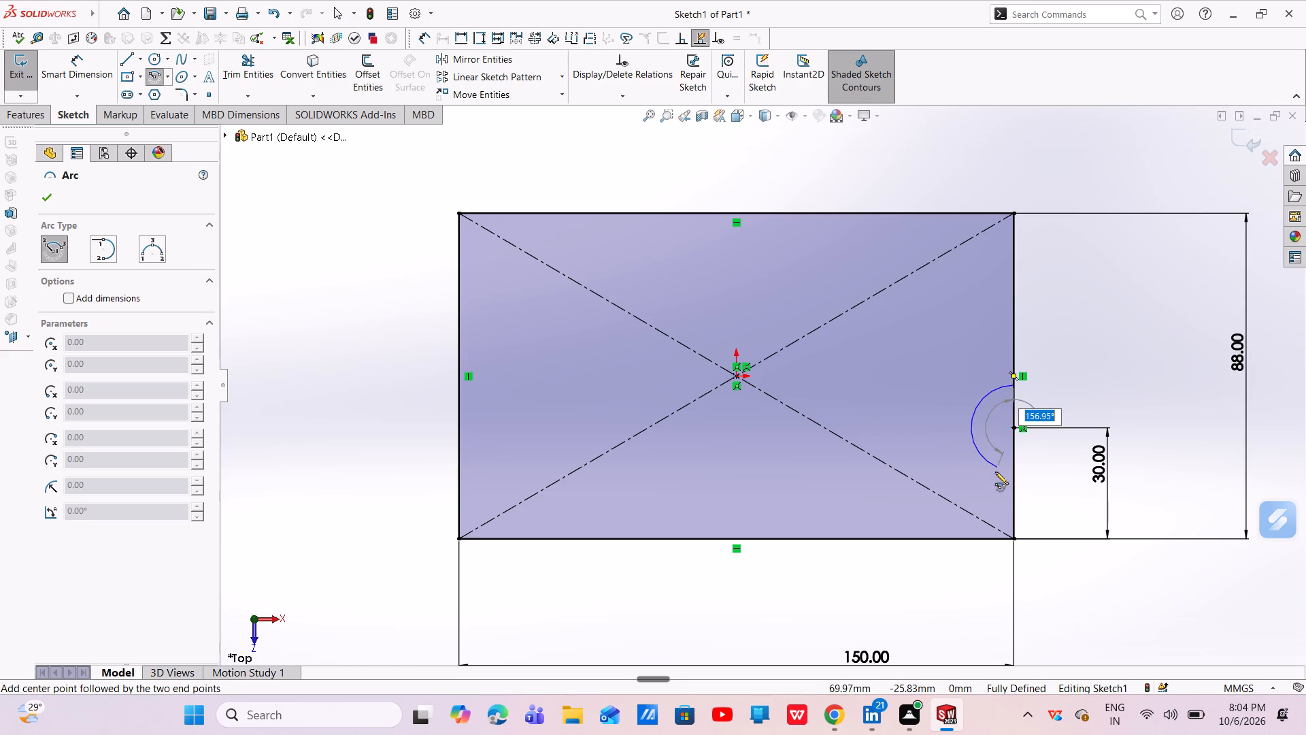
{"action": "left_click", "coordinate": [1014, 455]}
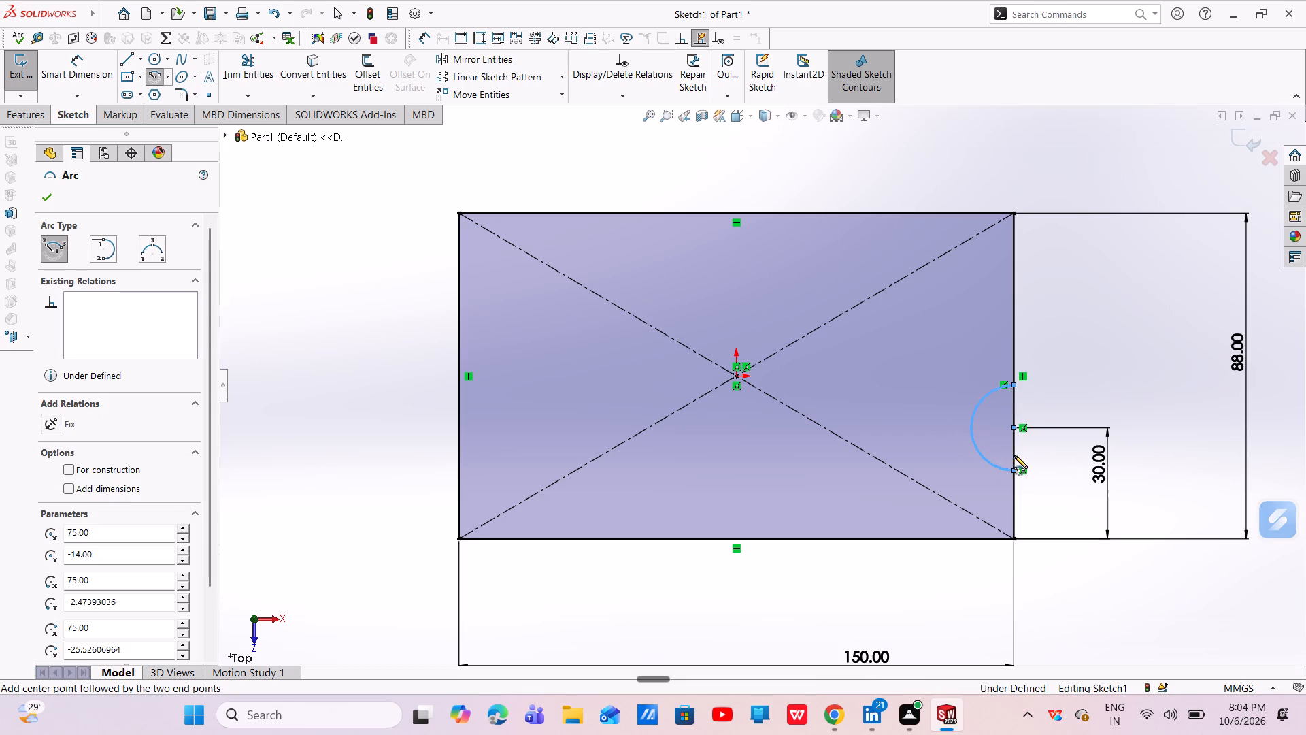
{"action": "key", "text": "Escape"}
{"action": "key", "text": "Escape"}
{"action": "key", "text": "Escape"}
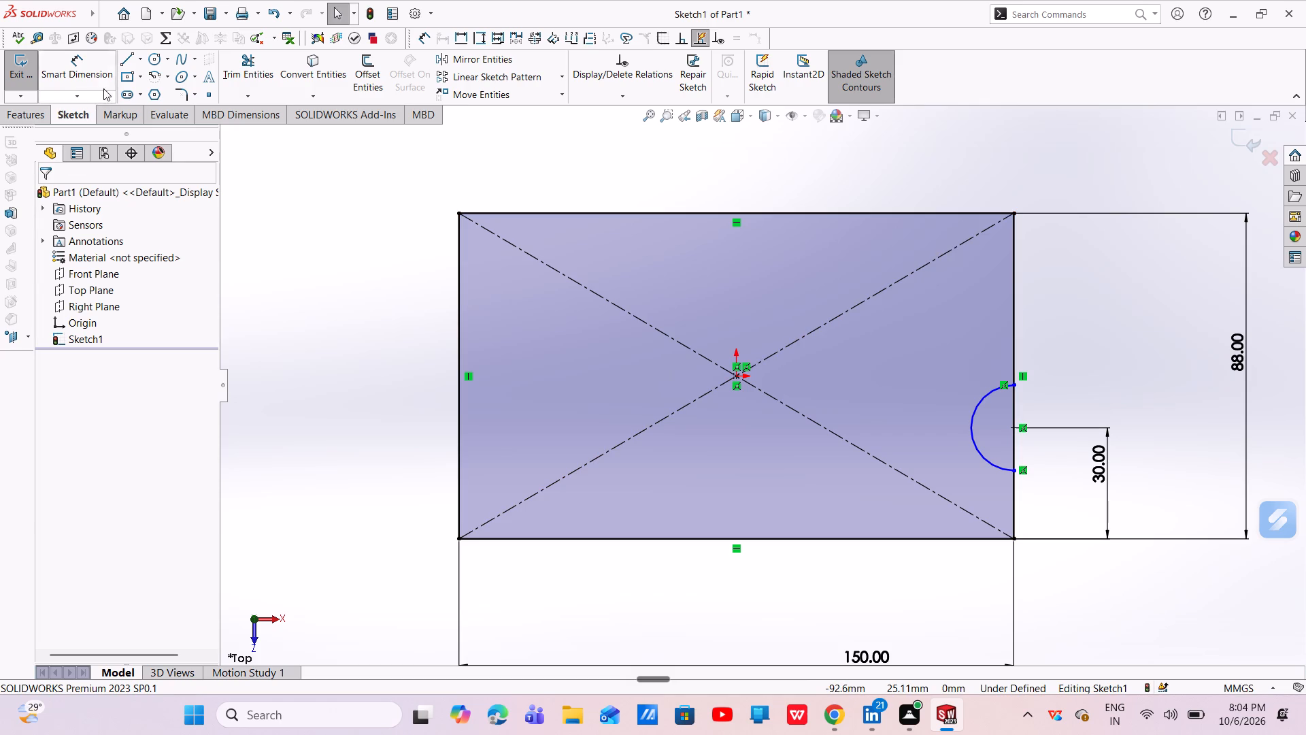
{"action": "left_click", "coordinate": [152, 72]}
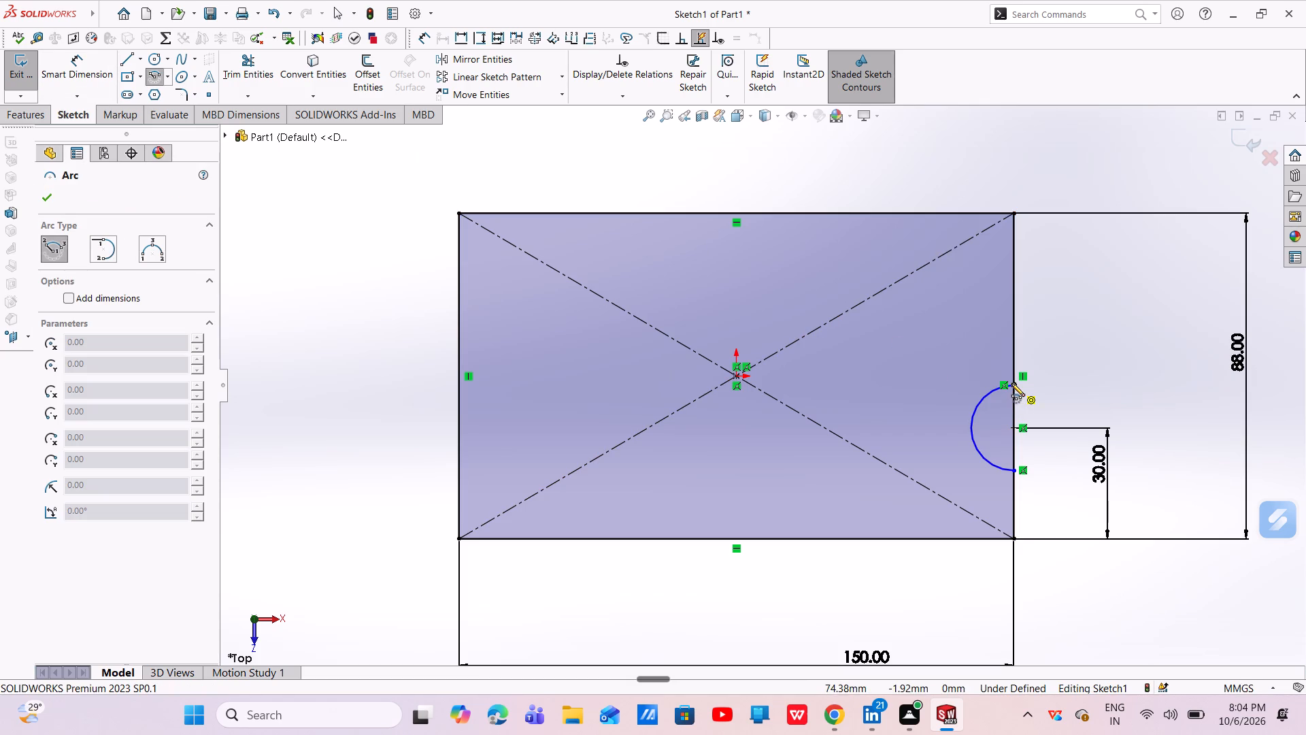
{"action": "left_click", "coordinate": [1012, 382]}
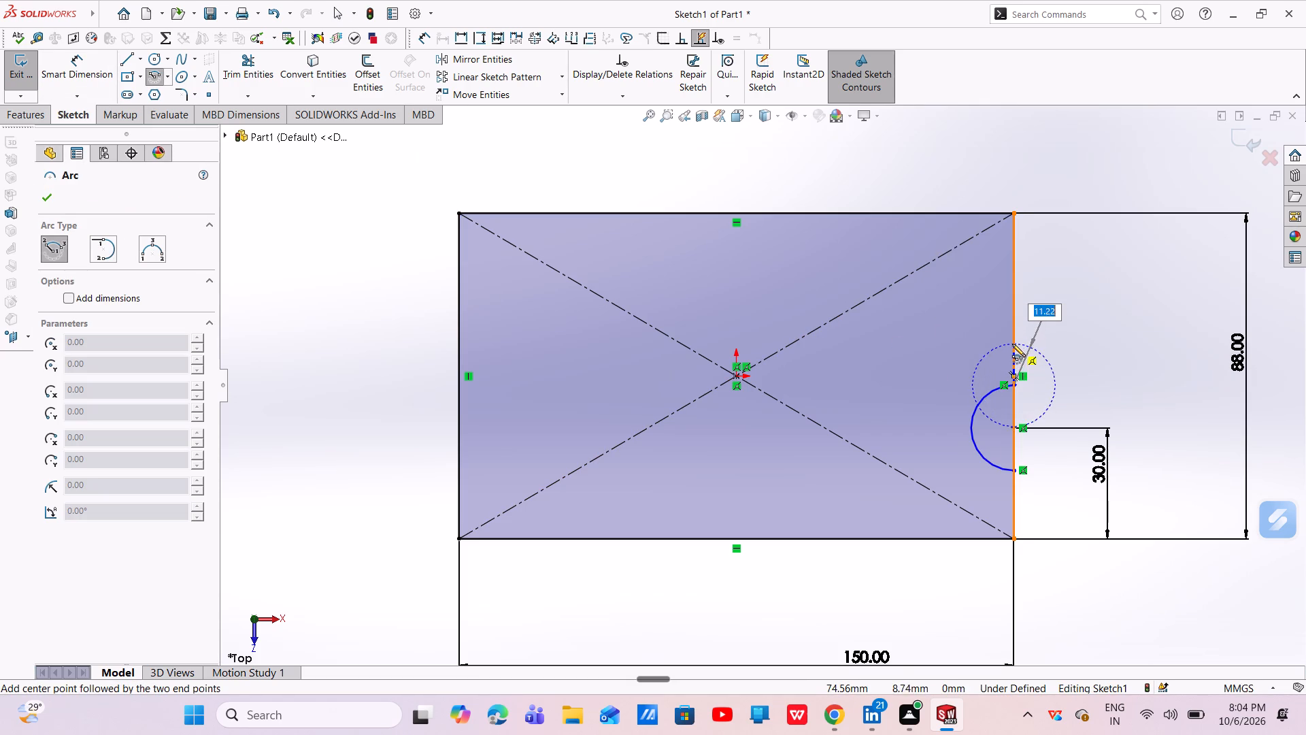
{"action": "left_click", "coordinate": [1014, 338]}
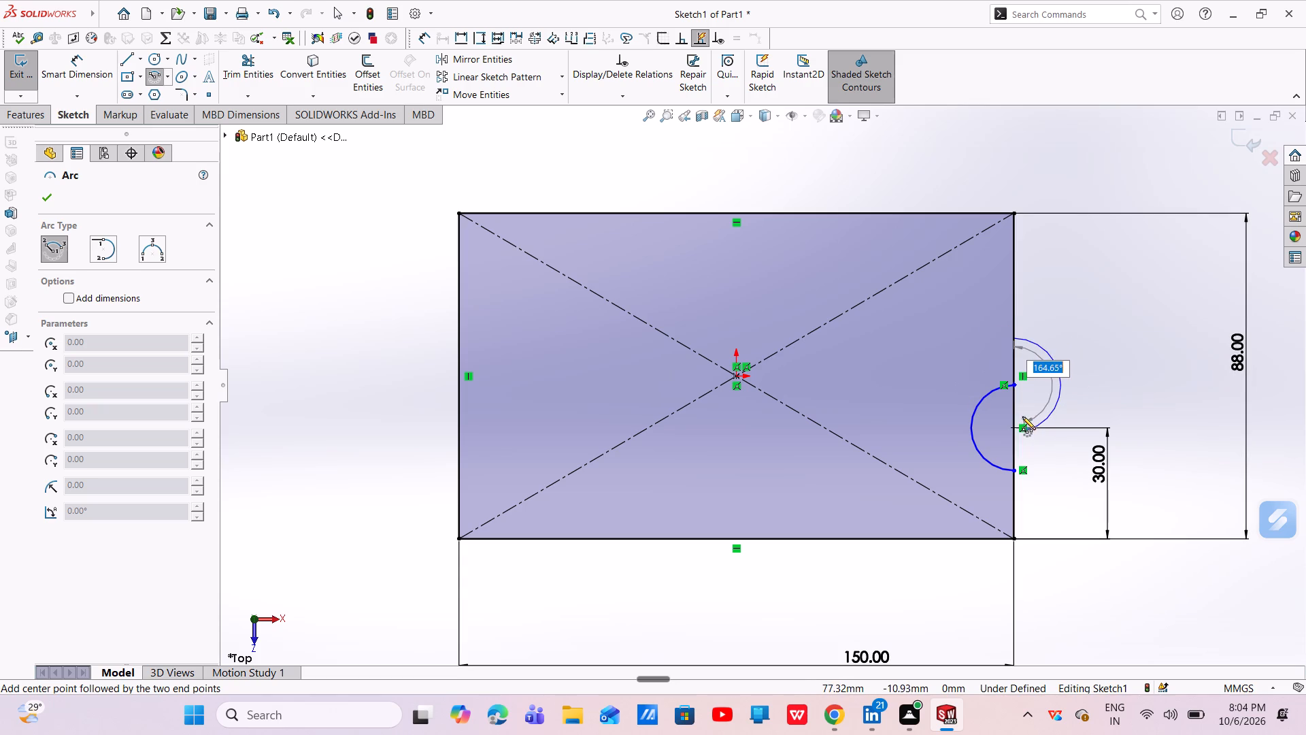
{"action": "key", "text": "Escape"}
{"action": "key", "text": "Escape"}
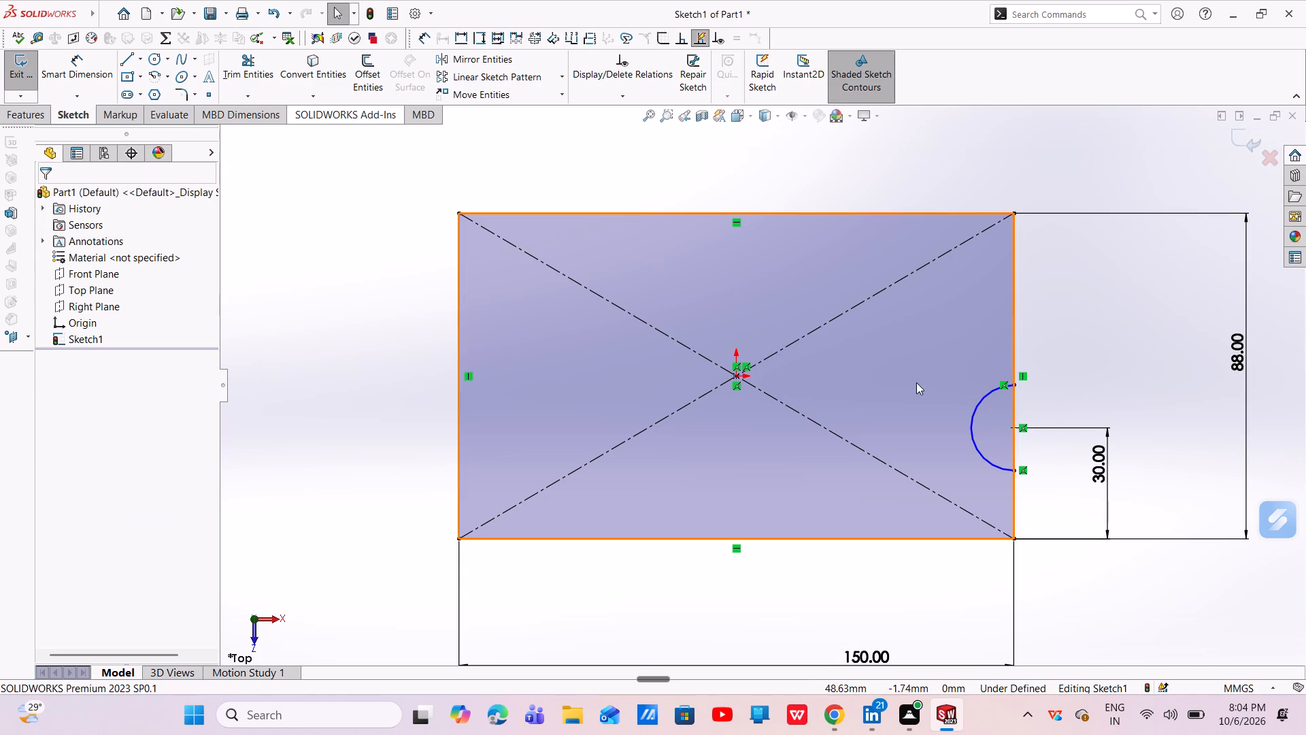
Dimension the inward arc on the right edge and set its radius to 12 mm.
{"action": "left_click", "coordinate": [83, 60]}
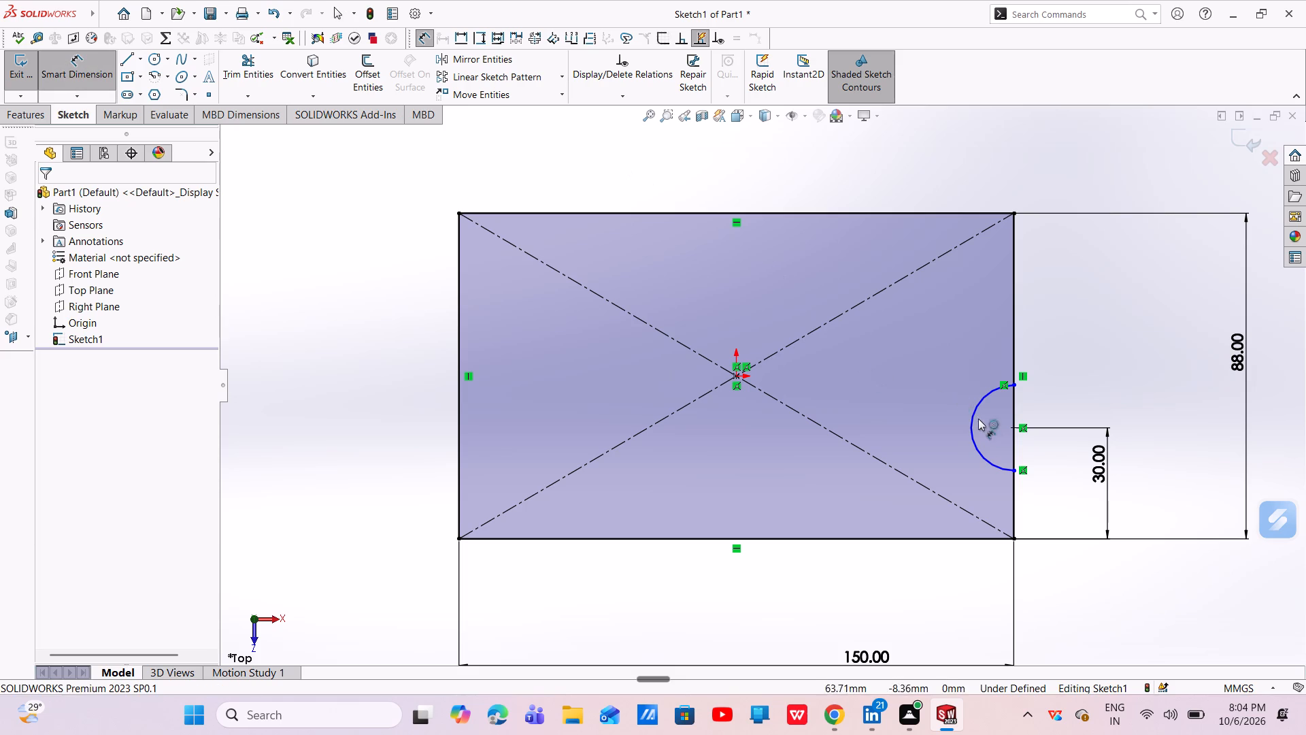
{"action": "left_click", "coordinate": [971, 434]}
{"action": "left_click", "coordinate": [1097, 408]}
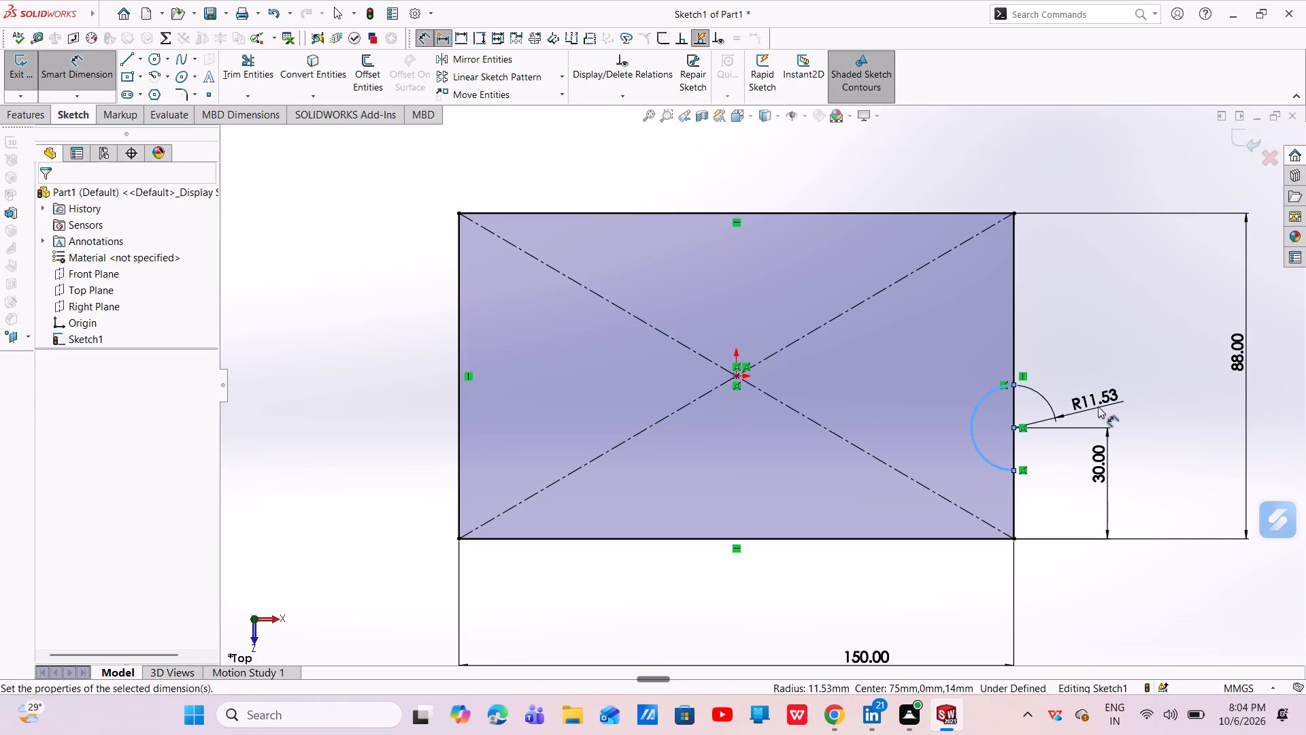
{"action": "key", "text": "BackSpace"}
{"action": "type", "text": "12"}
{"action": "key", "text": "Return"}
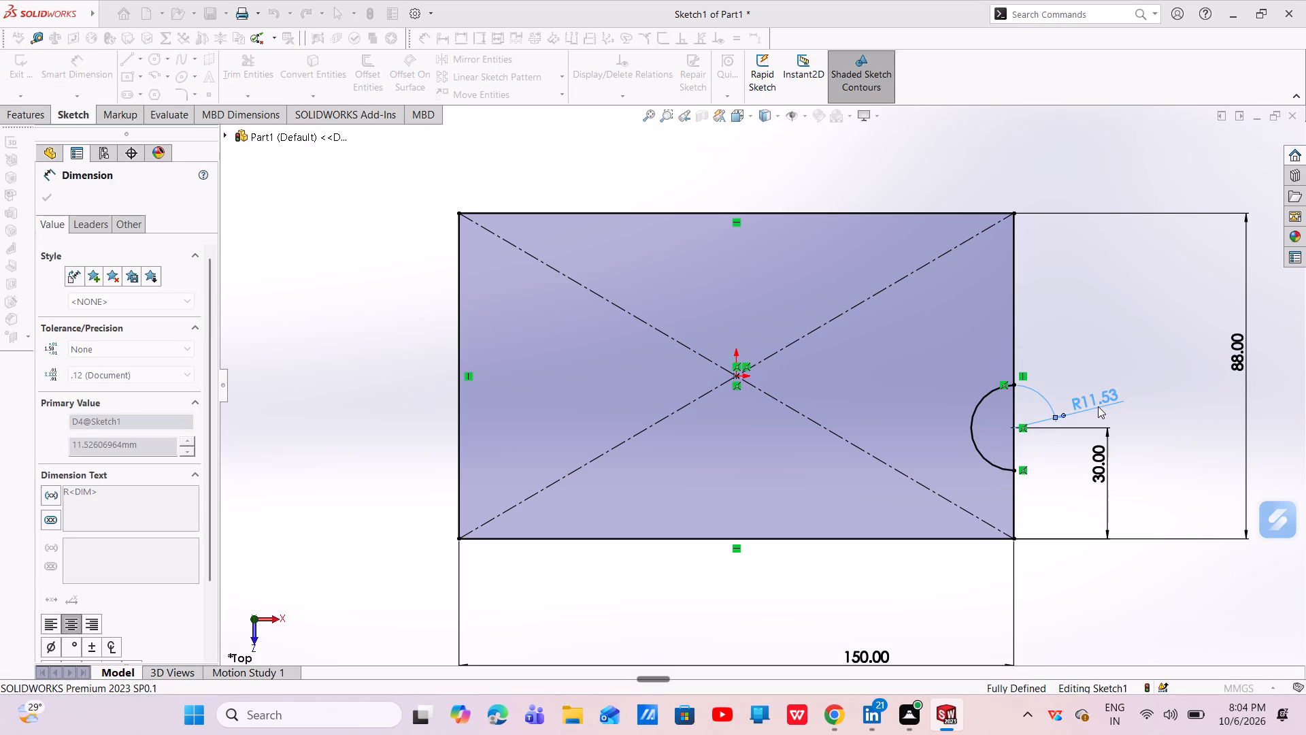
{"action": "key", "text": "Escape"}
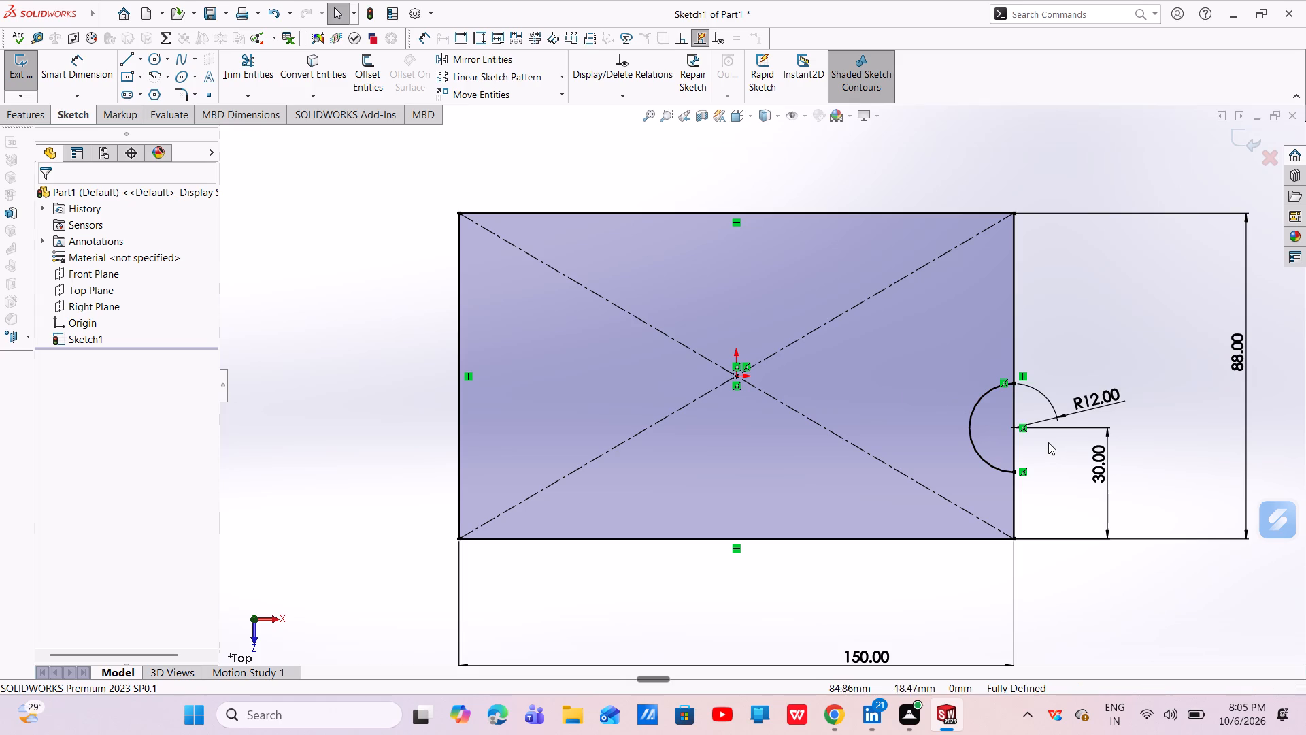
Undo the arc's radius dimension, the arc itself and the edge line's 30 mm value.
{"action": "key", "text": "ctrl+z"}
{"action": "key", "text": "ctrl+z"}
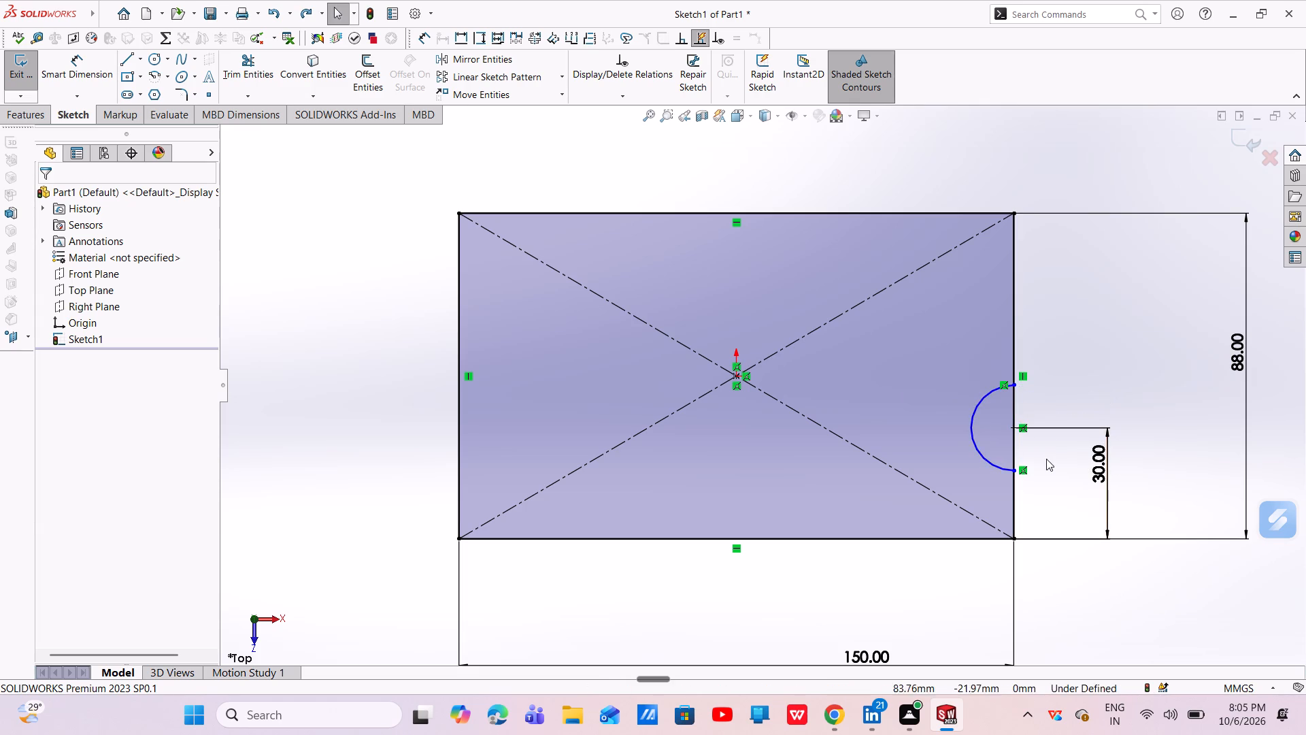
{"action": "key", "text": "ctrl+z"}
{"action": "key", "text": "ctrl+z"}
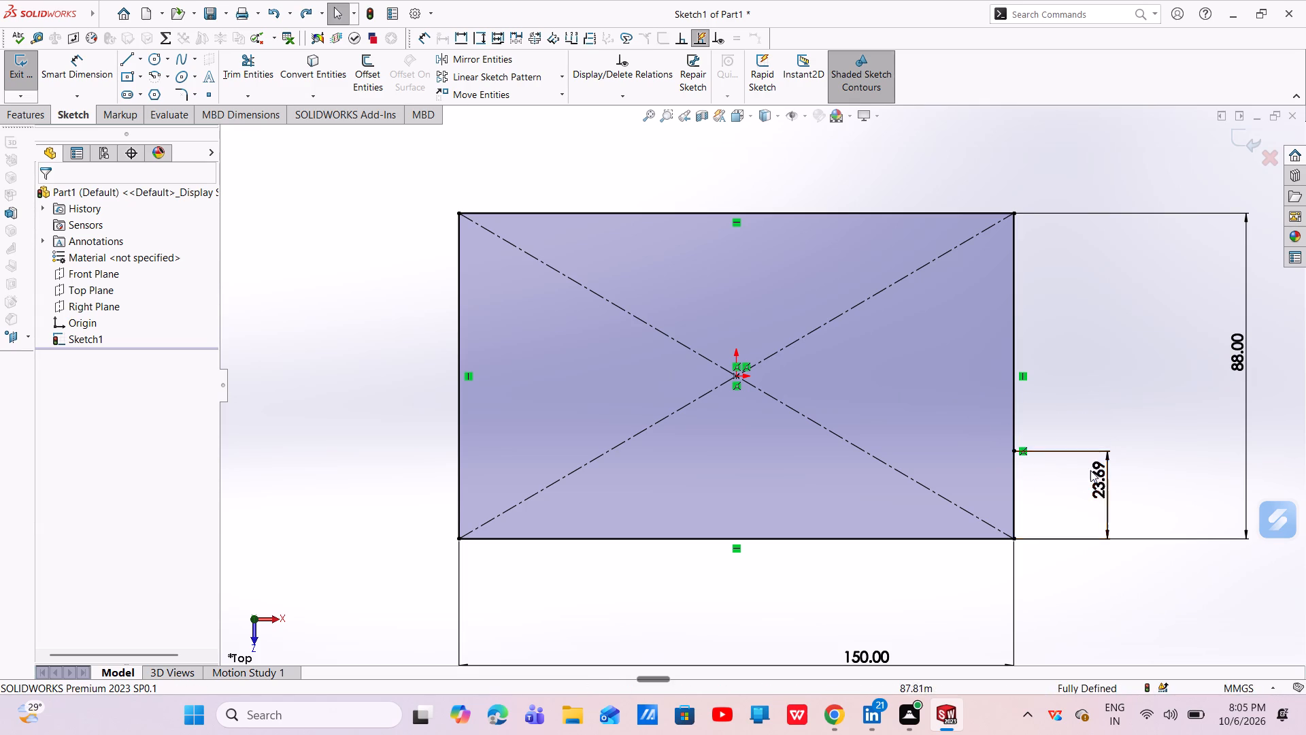
Set the length of the short line on the rectangle's right edge to 30 mm.
{"action": "double_click", "coordinate": [1096, 477]}
{"action": "key", "text": "BackSpace"}
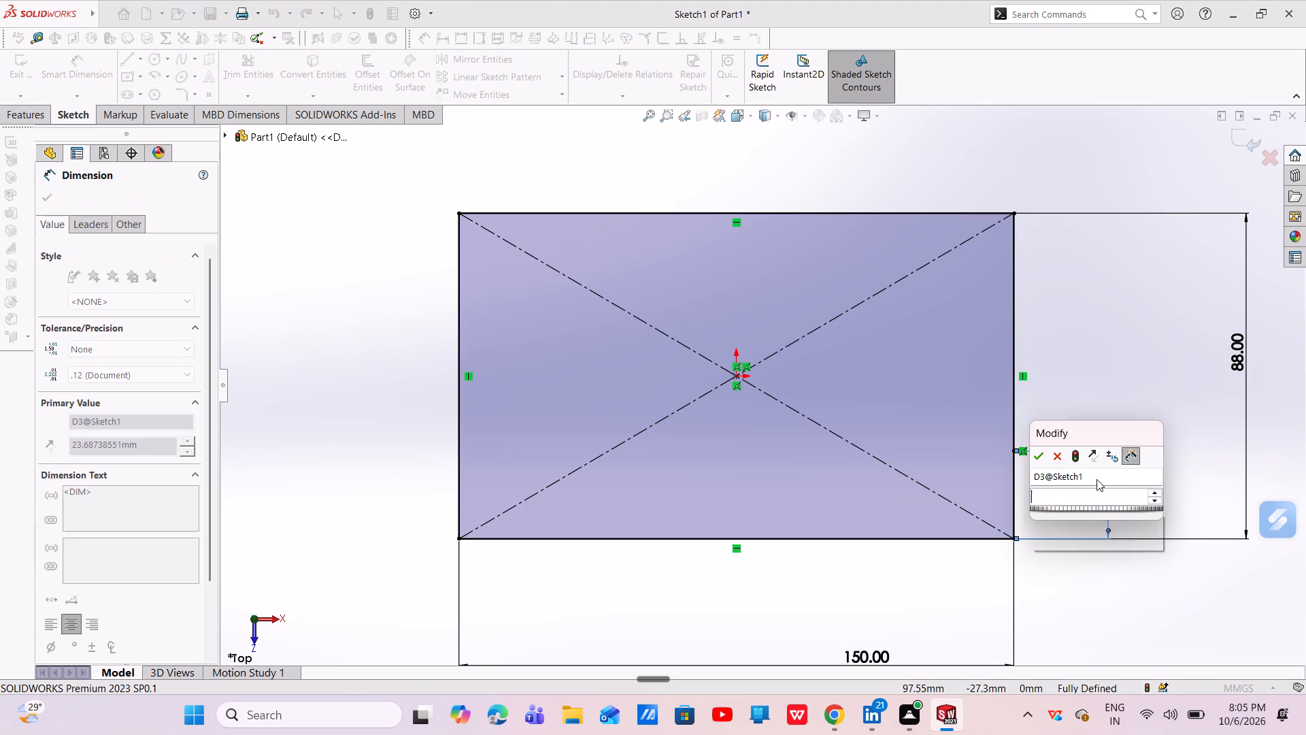
{"action": "key", "text": "3"}
{"action": "key", "text": "0"}
{"action": "key", "text": "Return"}
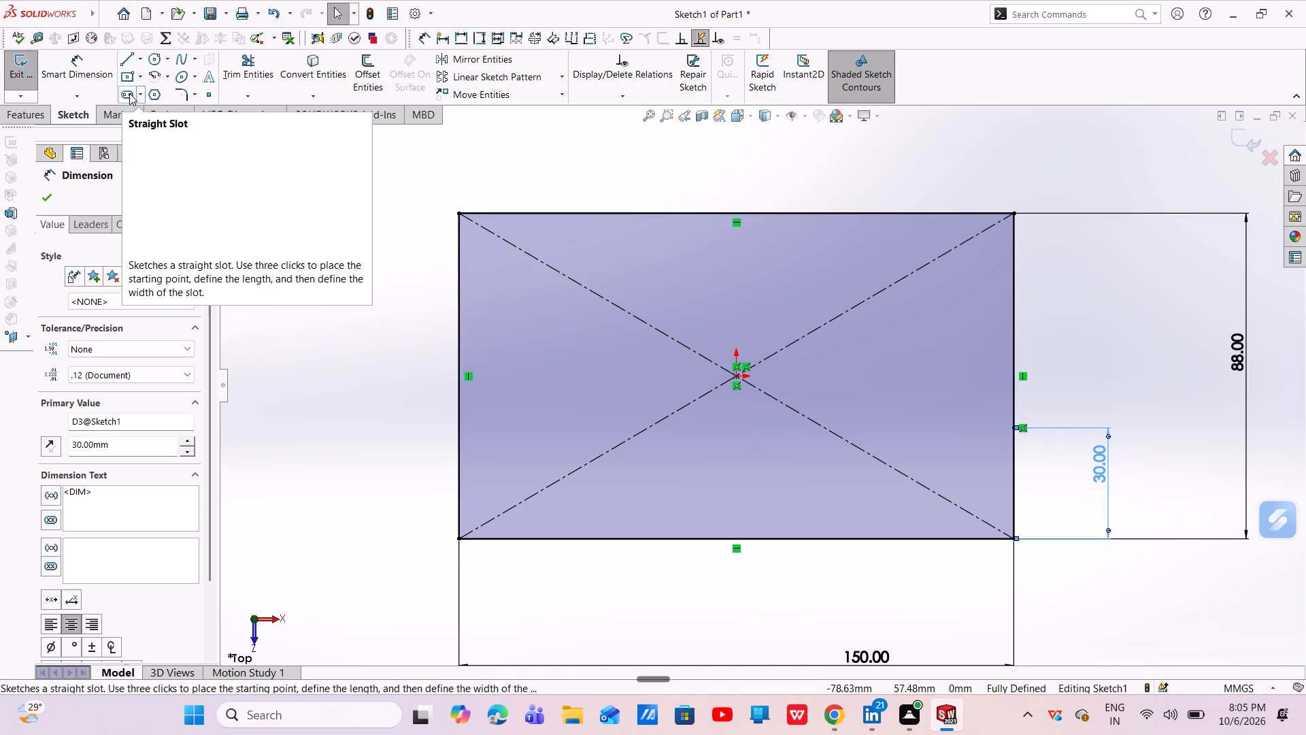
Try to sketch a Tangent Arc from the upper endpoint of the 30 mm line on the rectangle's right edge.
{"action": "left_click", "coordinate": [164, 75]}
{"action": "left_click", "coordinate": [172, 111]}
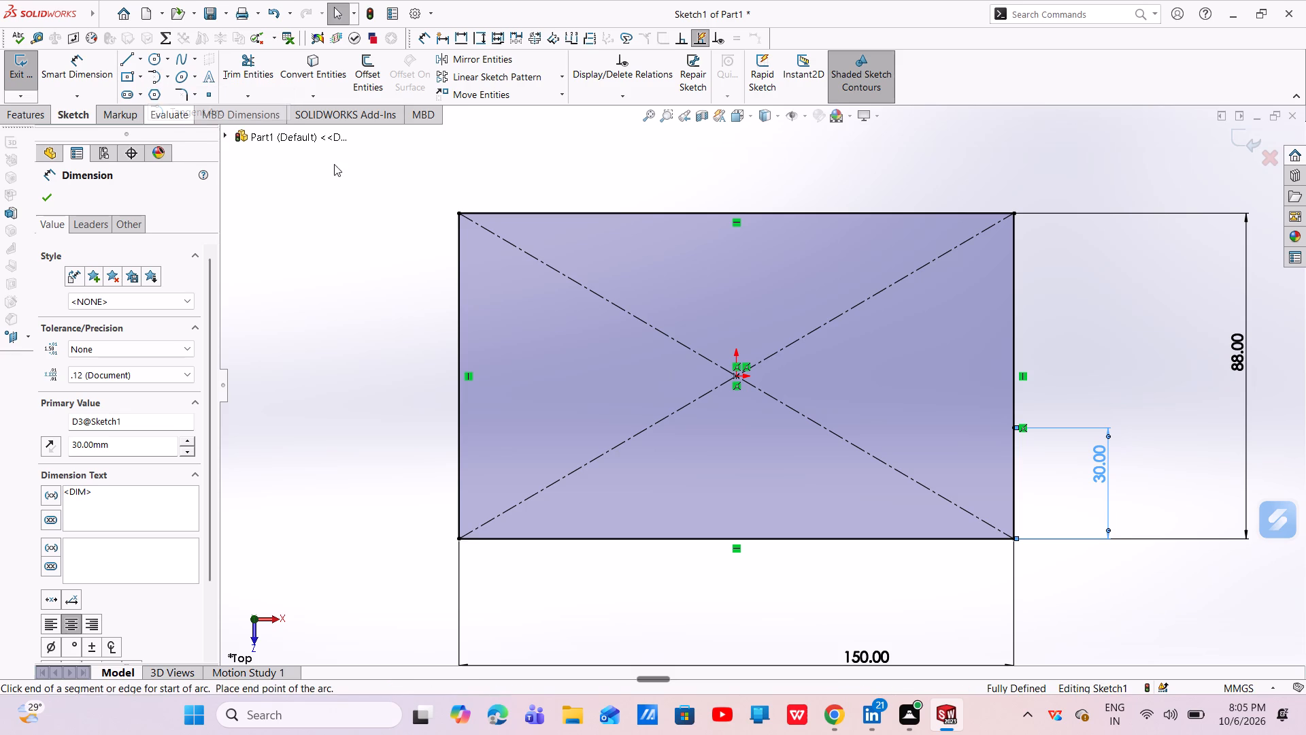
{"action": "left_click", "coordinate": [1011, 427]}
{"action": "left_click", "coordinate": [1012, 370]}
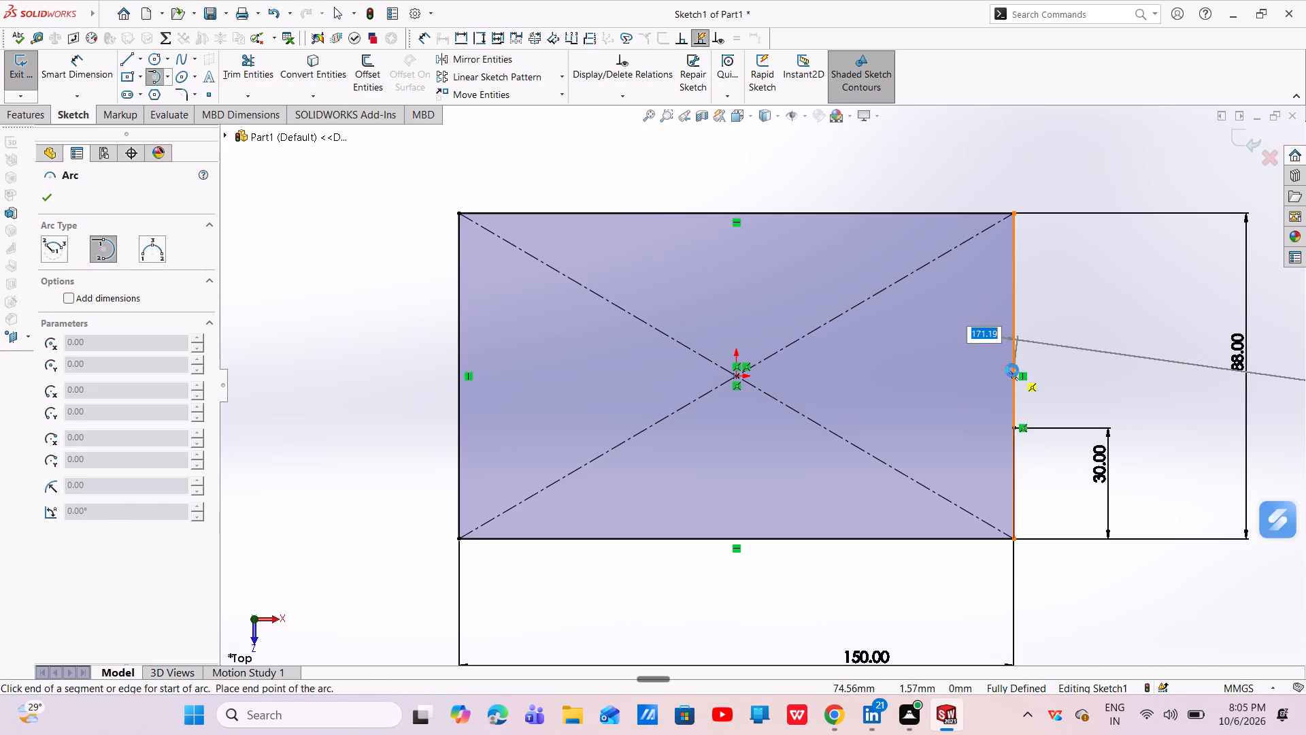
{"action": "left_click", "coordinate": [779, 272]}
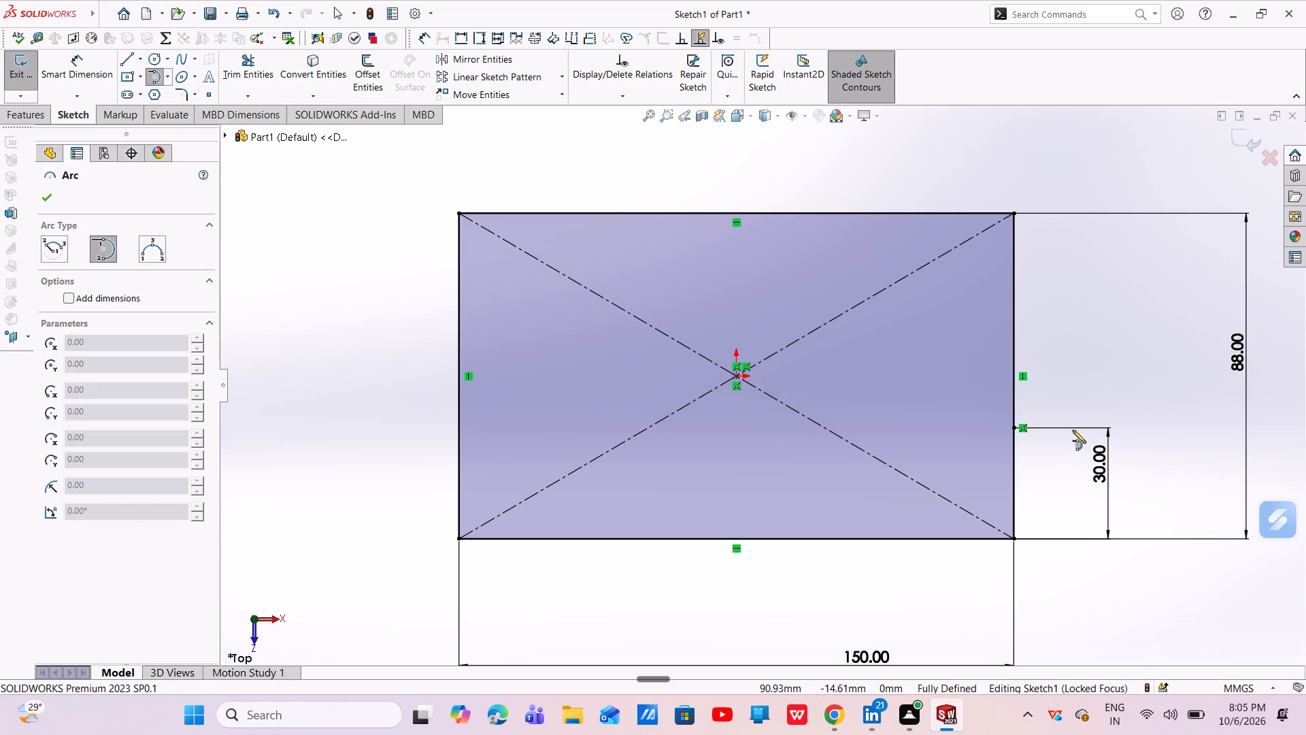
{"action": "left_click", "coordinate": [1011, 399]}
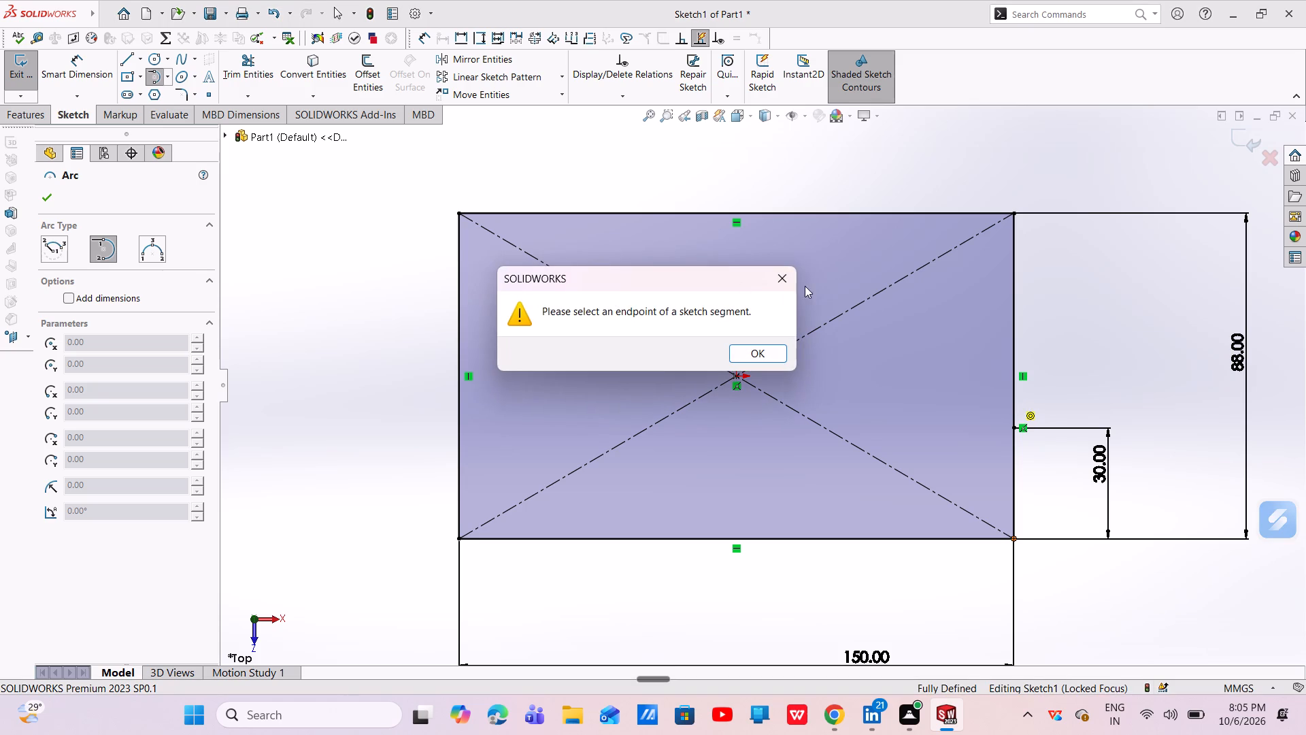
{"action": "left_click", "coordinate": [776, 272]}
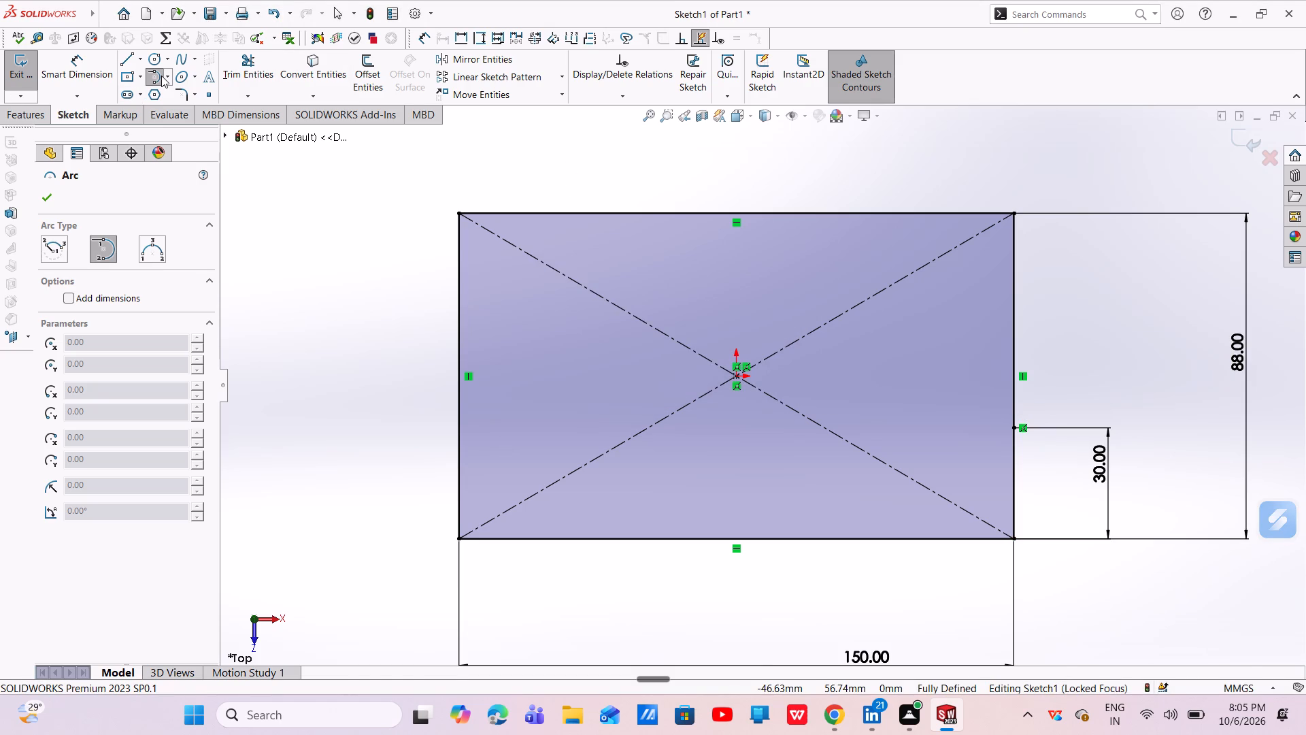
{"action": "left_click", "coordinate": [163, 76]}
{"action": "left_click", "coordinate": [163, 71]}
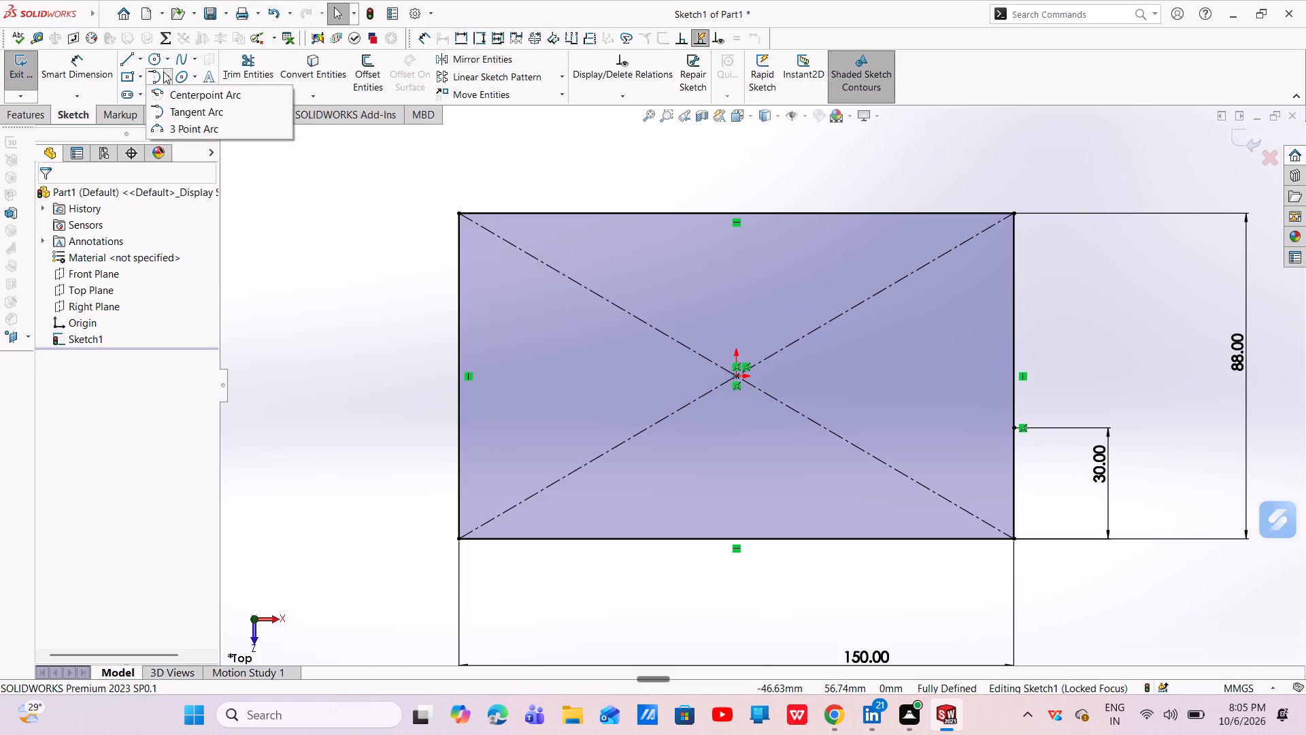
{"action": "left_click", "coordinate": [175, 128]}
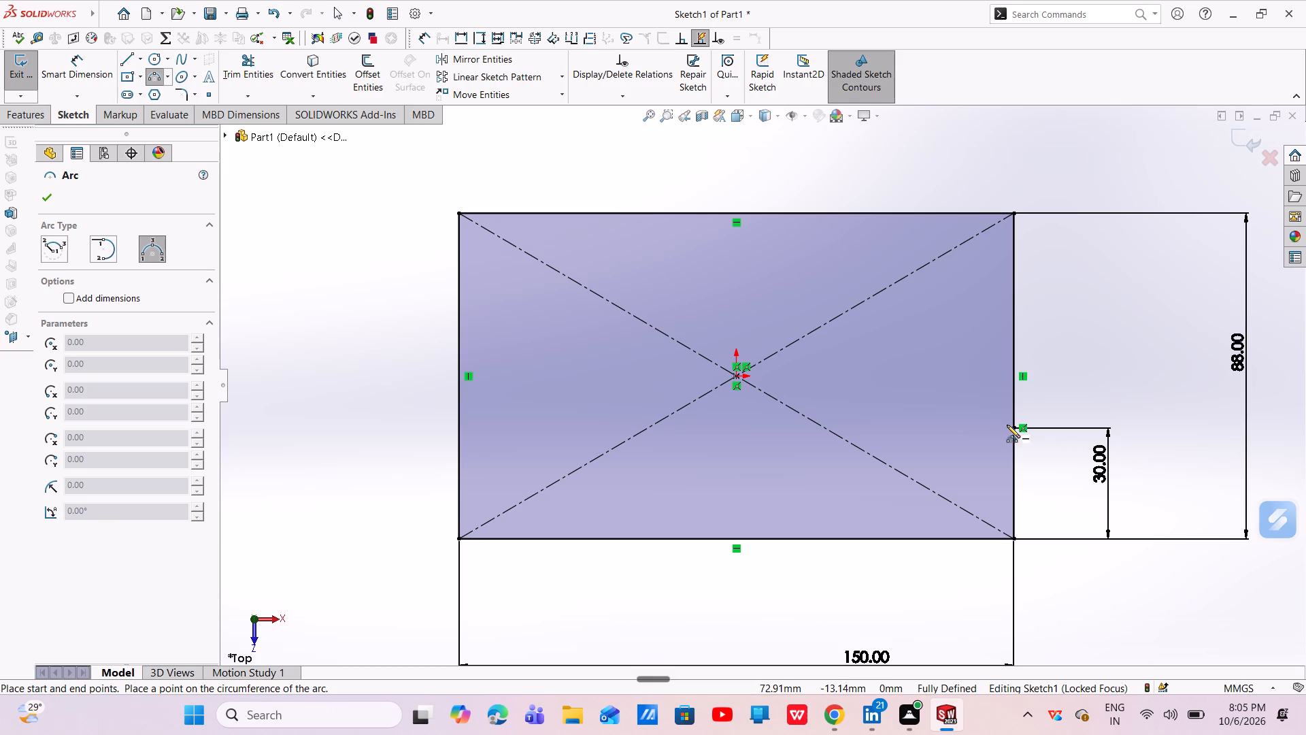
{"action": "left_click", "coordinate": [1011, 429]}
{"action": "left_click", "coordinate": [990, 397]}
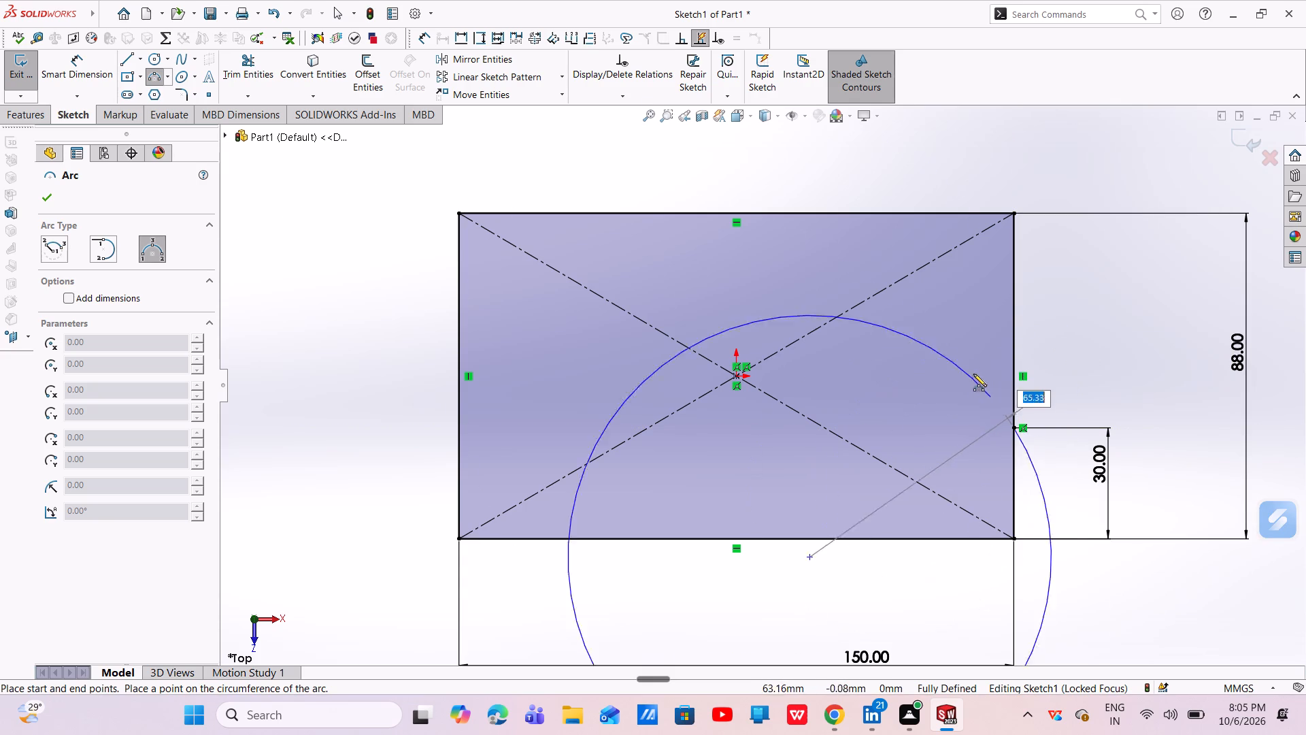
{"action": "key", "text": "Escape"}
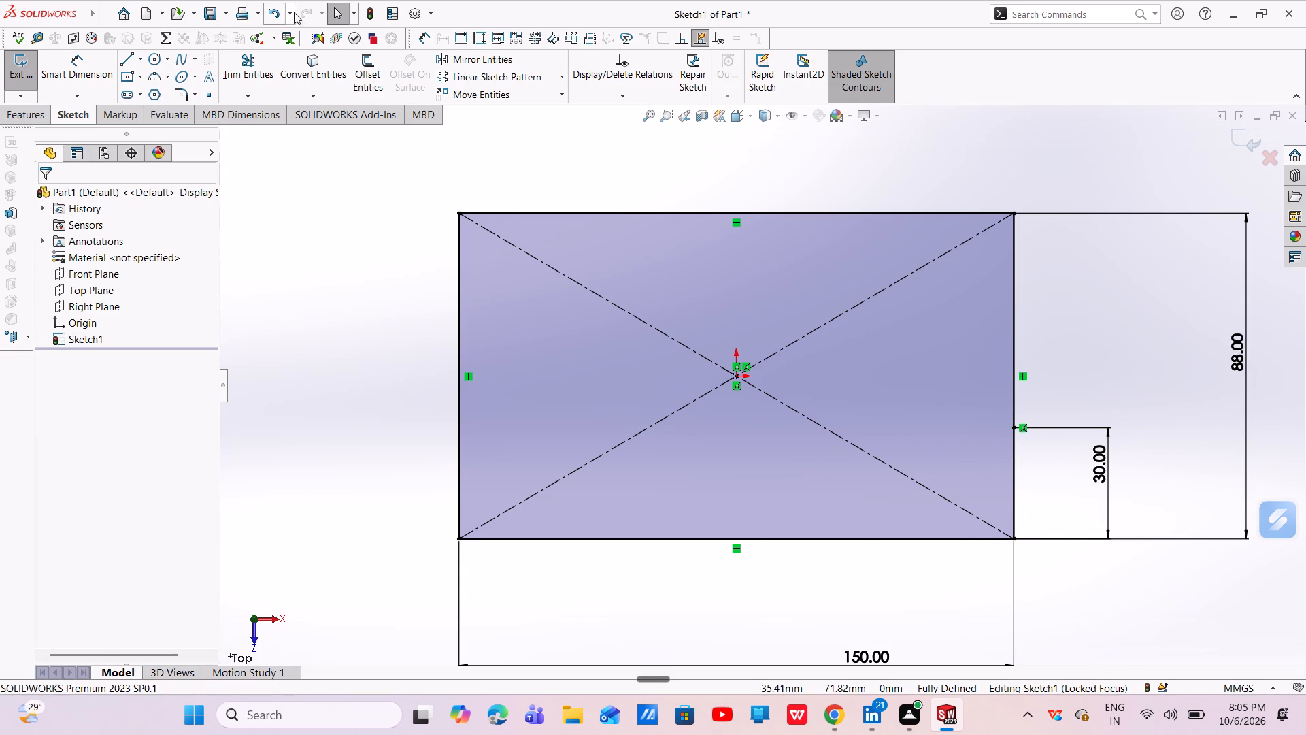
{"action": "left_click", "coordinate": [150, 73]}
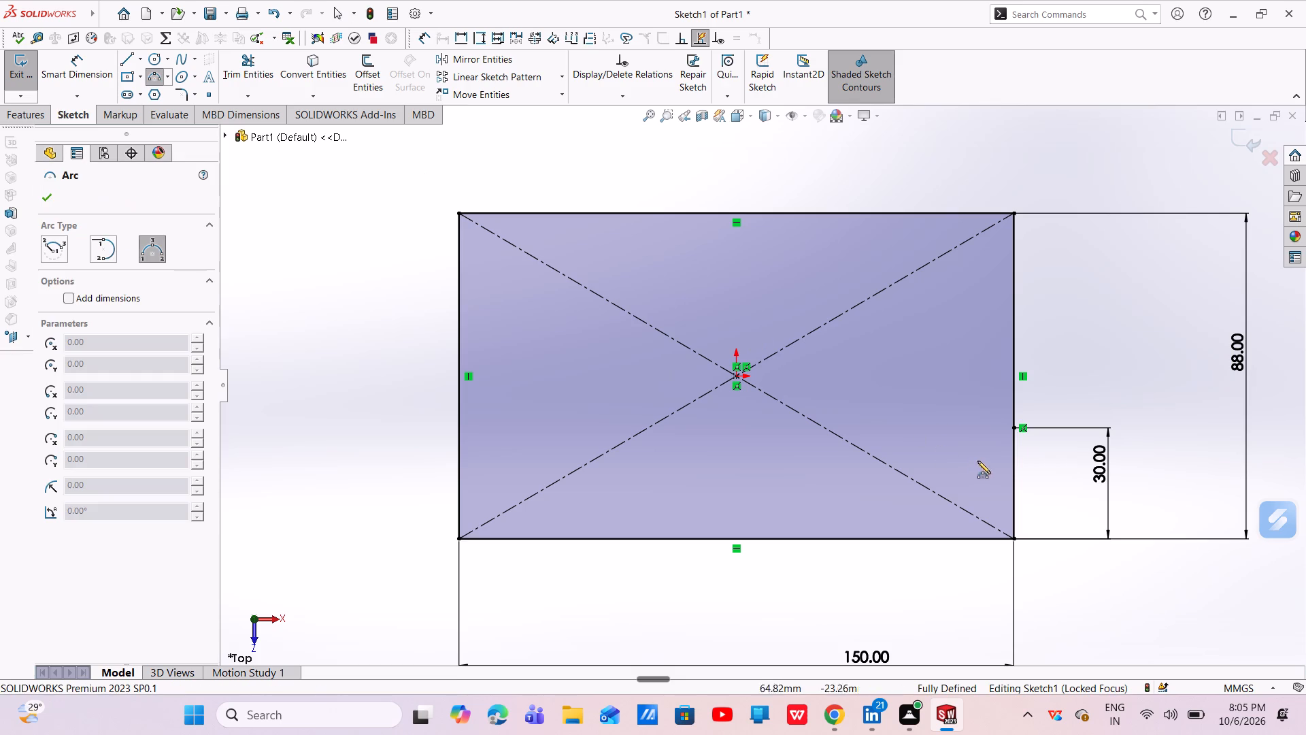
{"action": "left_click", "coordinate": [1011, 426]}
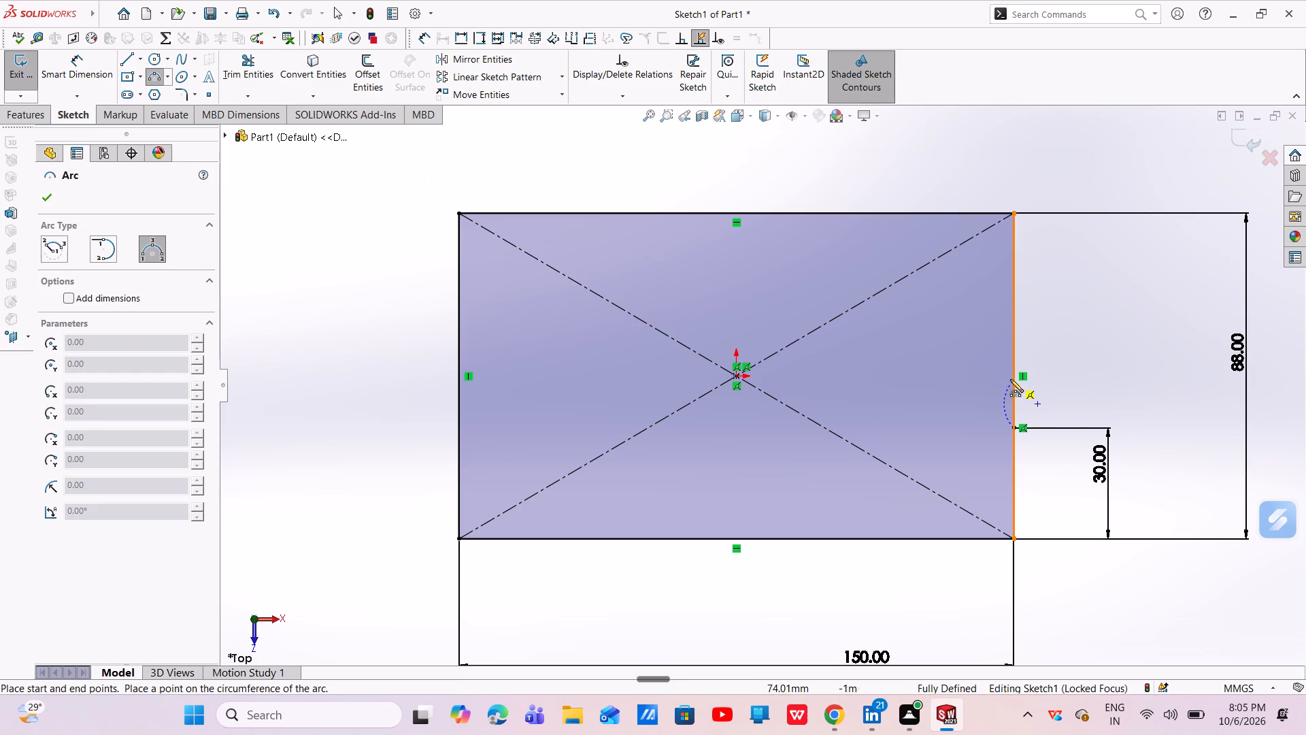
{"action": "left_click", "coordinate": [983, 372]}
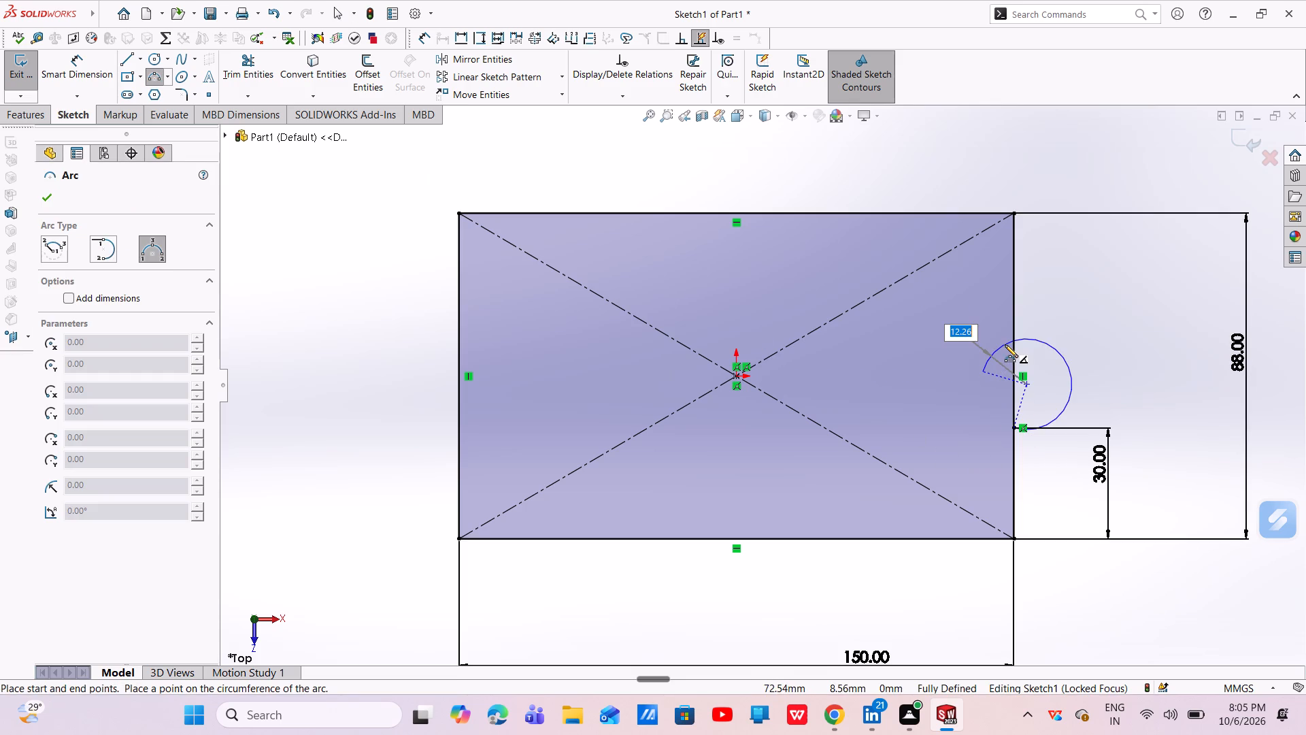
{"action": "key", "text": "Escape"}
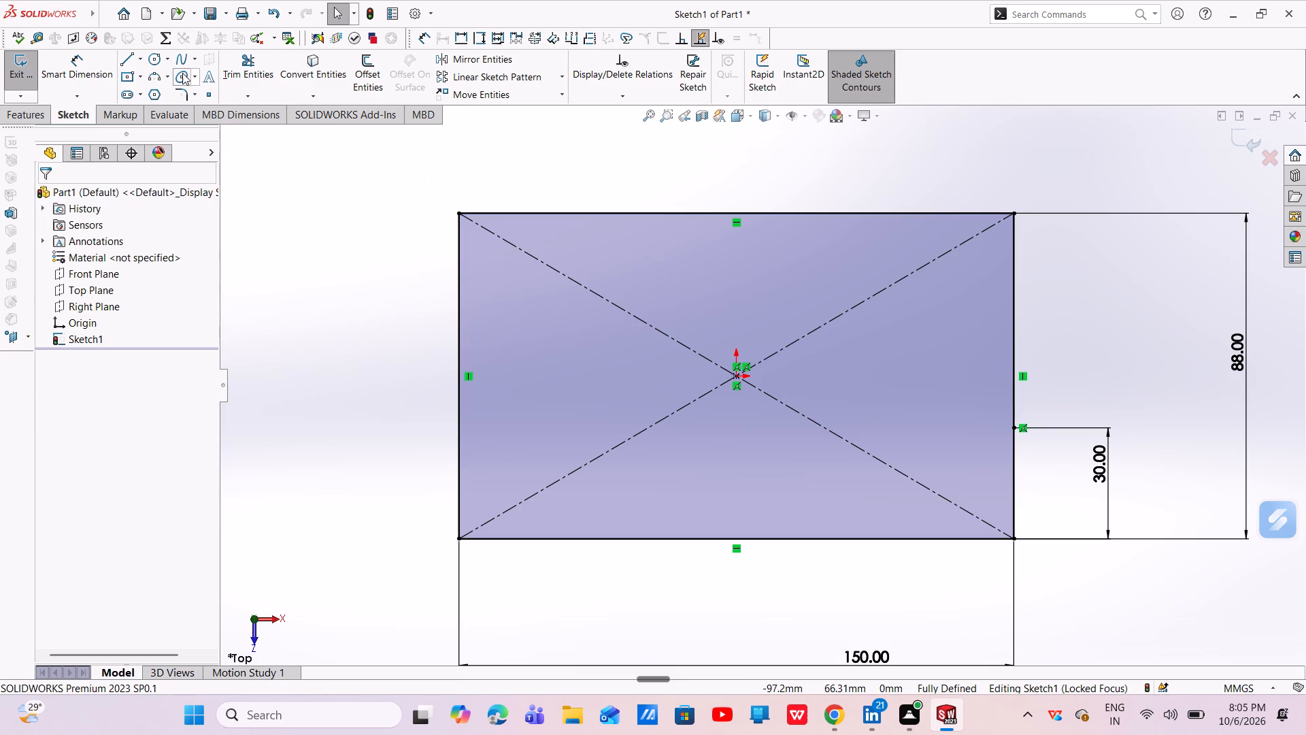
Sketch an inward 3 Point Arc of about 7.2 mm radius from the 30 mm line's upper endpoint to the right edge's midpoint.
{"action": "left_click", "coordinate": [154, 82]}
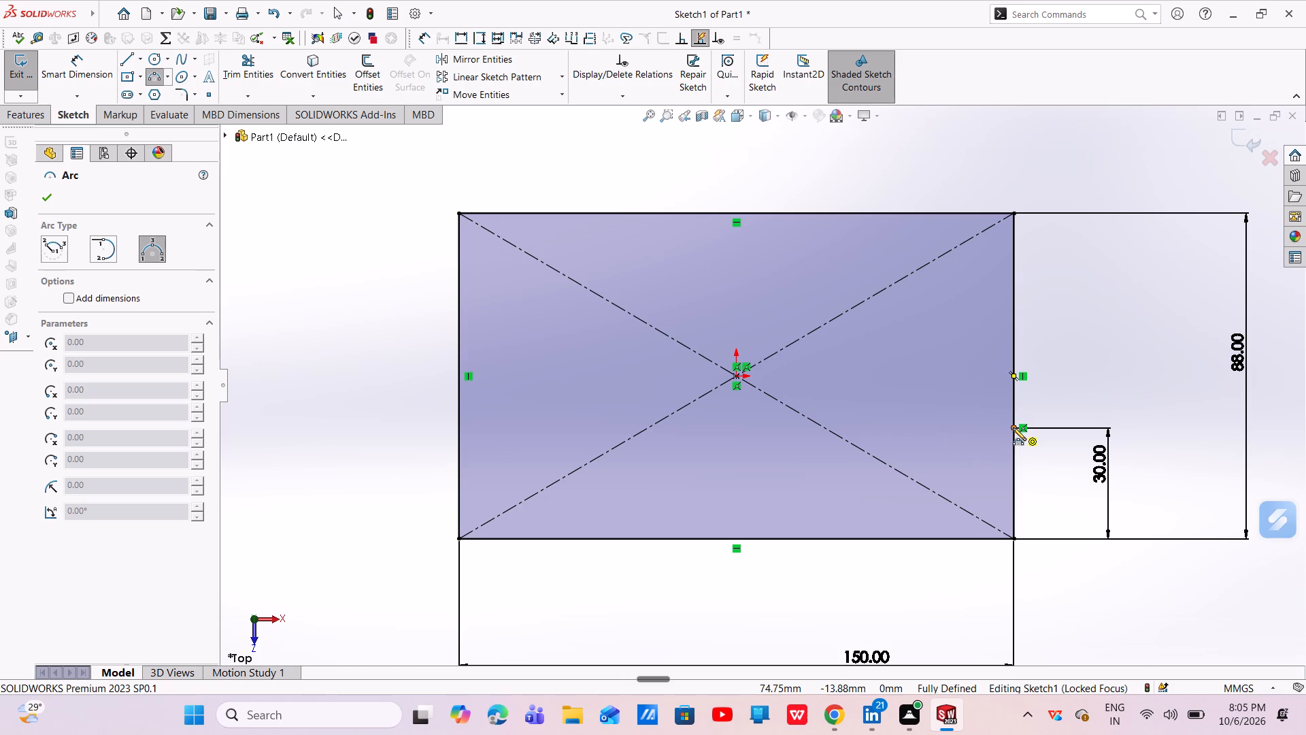
{"action": "left_click", "coordinate": [1013, 427]}
{"action": "left_click", "coordinate": [1011, 374]}
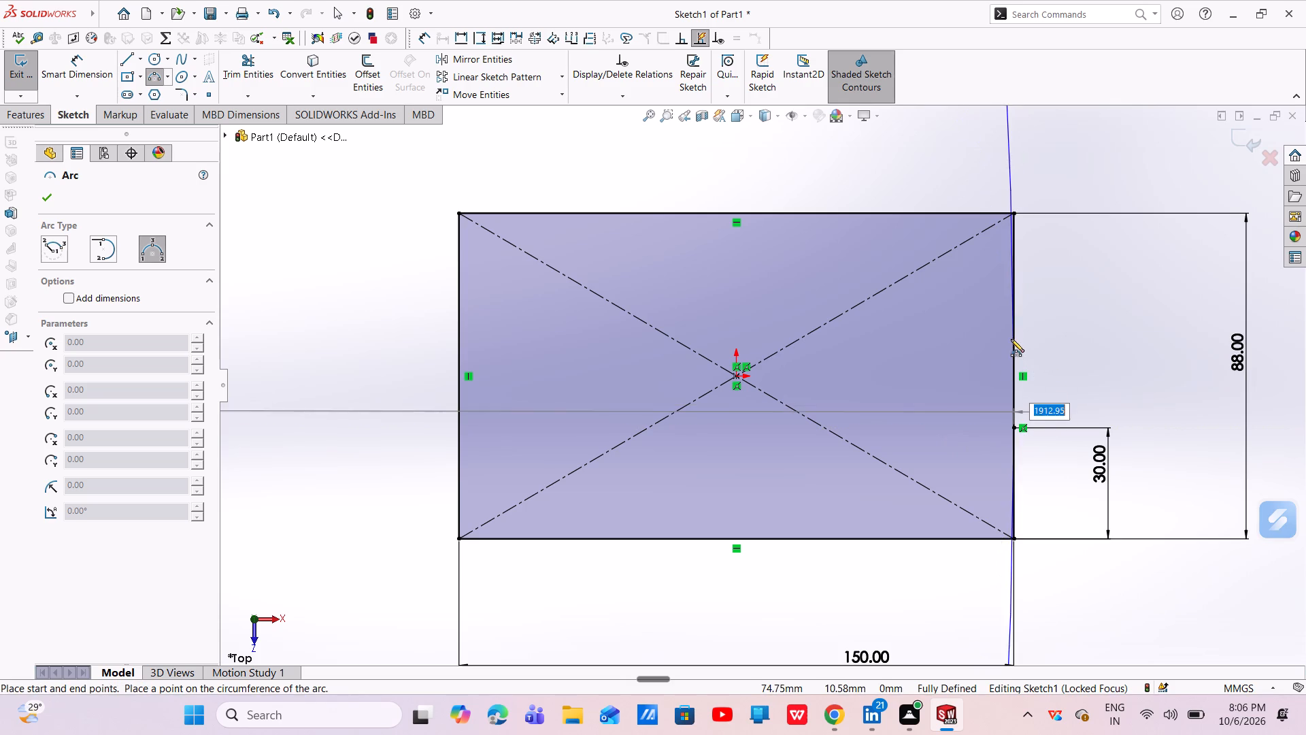
{"action": "left_click", "coordinate": [998, 387]}
{"action": "key", "text": "Escape"}
{"action": "key", "text": "Escape"}
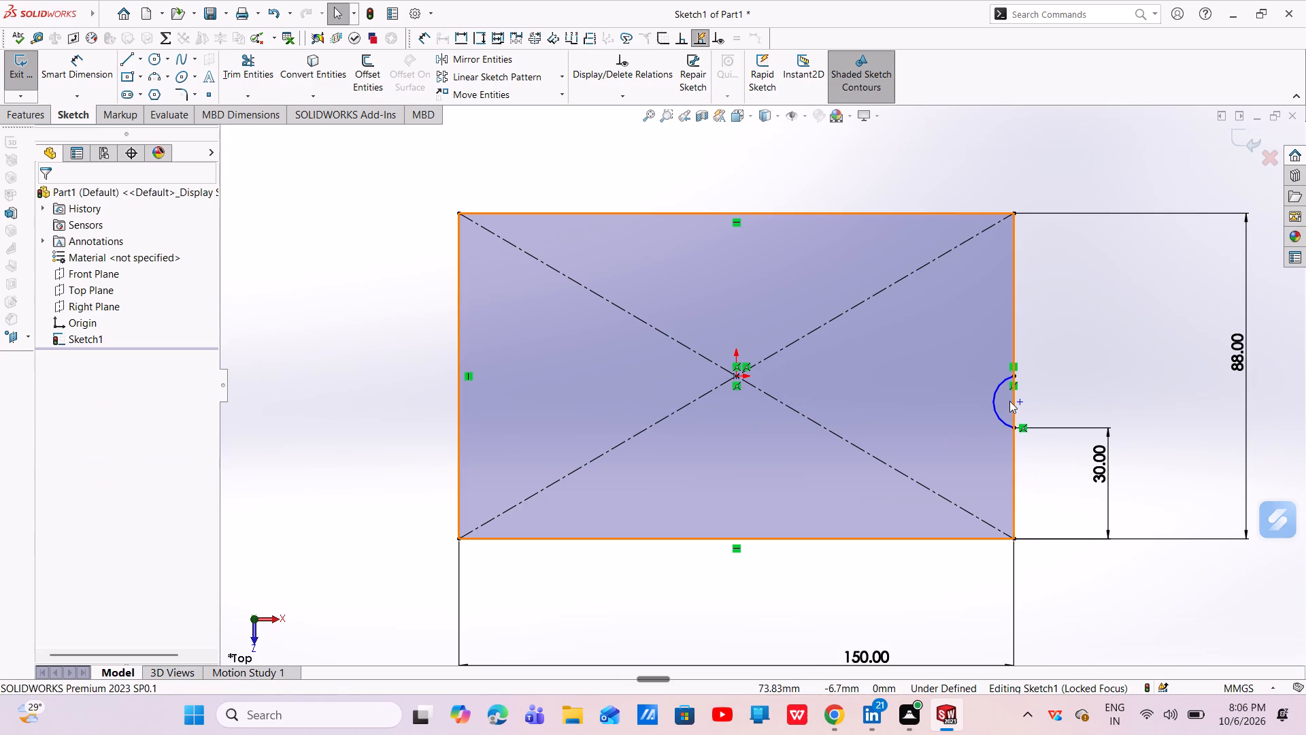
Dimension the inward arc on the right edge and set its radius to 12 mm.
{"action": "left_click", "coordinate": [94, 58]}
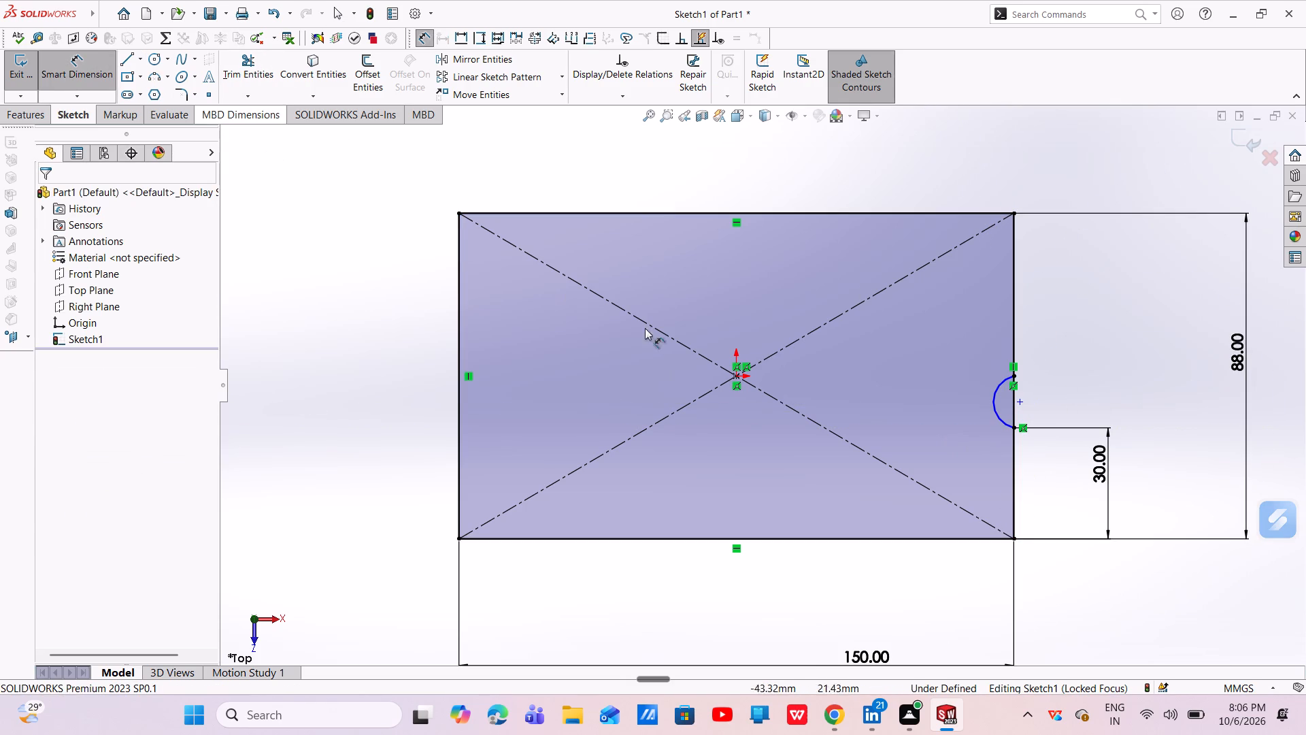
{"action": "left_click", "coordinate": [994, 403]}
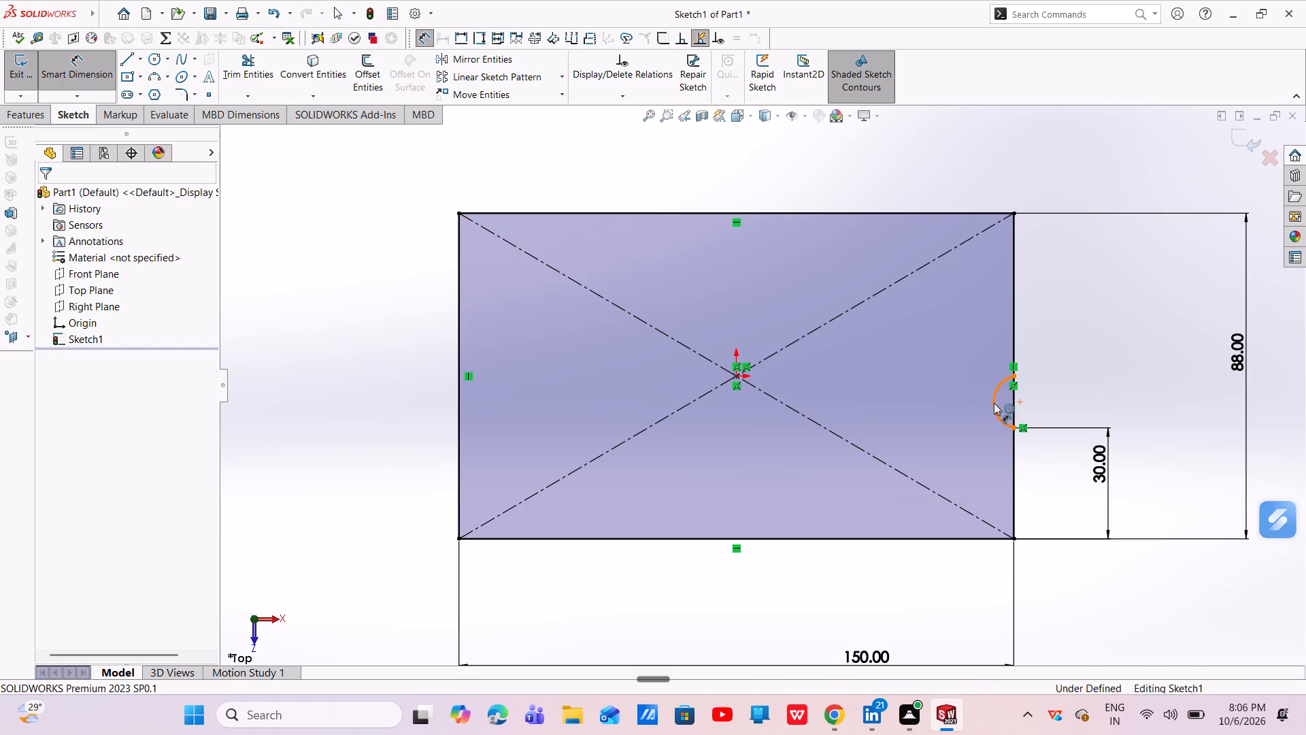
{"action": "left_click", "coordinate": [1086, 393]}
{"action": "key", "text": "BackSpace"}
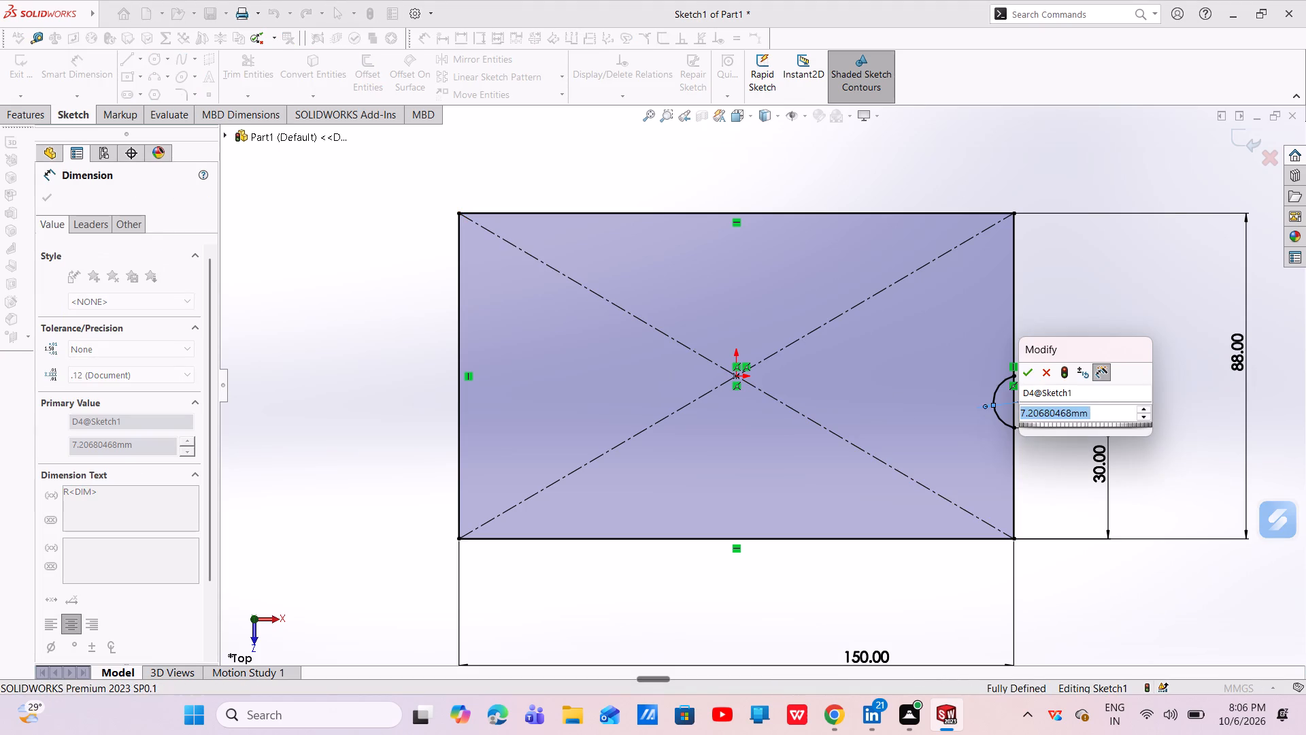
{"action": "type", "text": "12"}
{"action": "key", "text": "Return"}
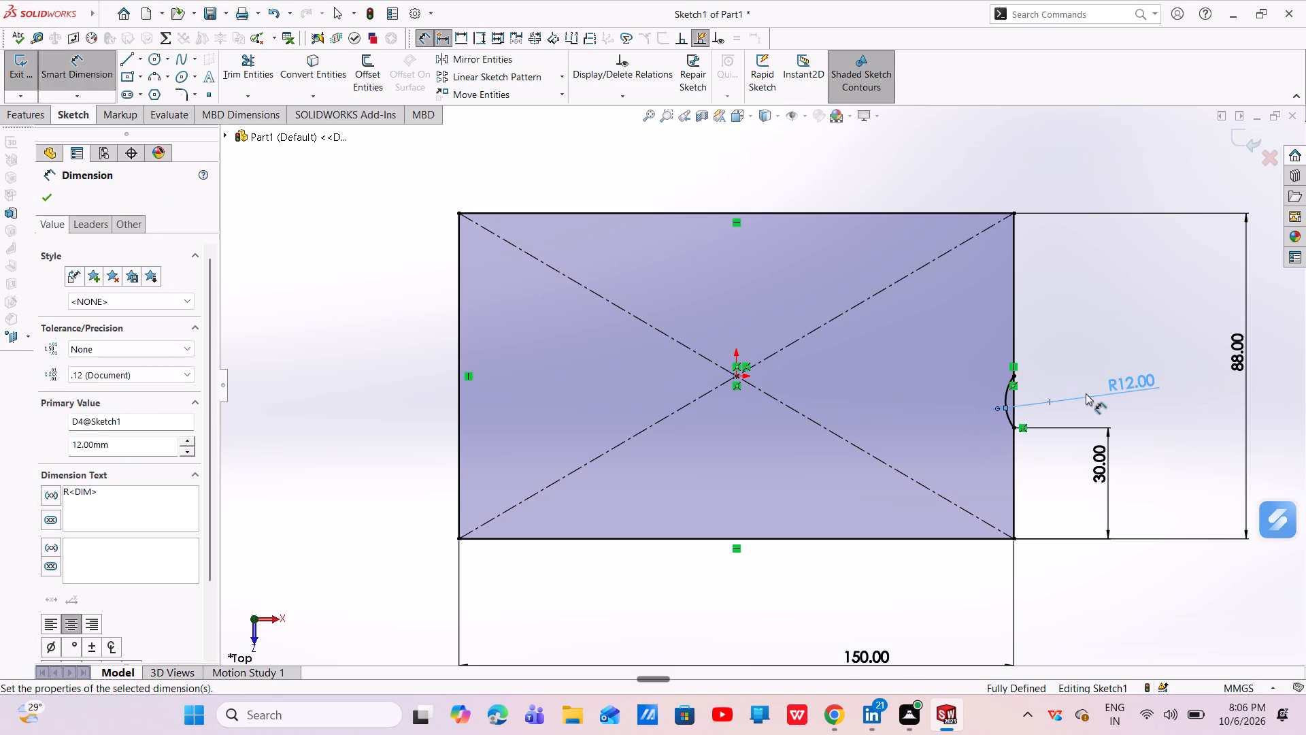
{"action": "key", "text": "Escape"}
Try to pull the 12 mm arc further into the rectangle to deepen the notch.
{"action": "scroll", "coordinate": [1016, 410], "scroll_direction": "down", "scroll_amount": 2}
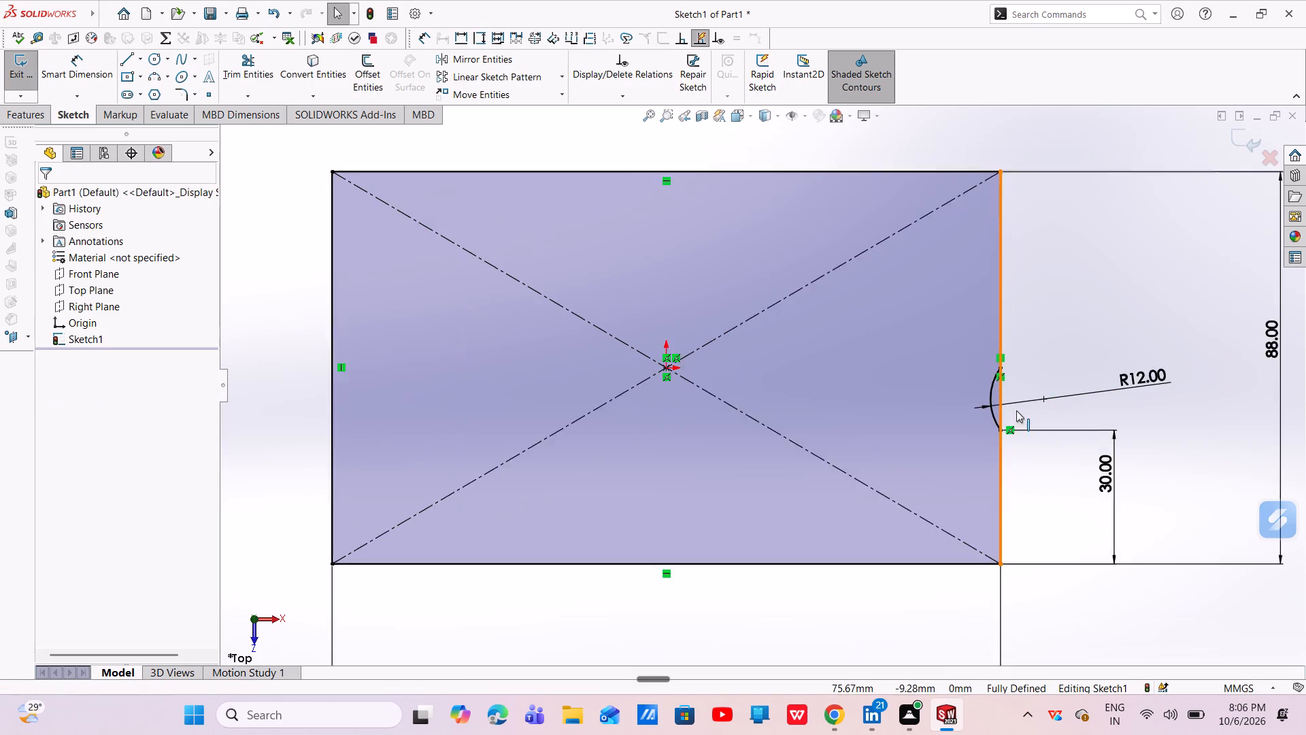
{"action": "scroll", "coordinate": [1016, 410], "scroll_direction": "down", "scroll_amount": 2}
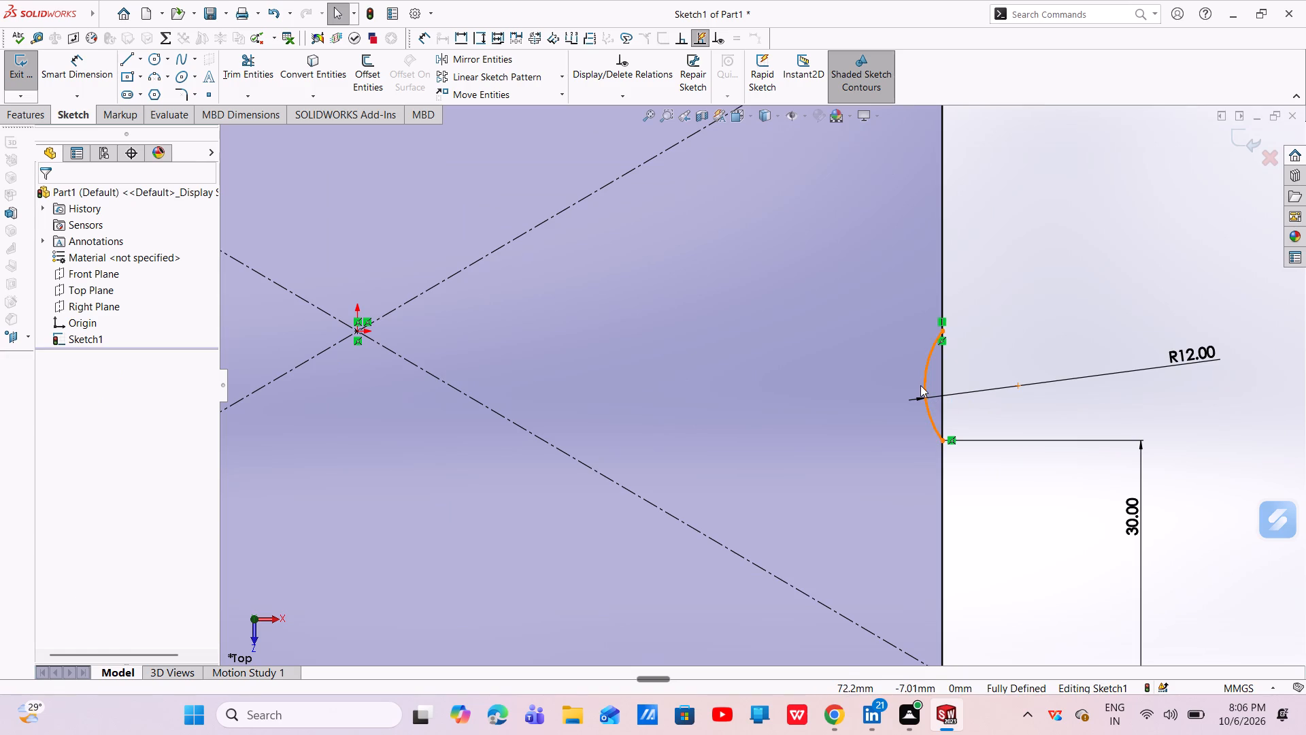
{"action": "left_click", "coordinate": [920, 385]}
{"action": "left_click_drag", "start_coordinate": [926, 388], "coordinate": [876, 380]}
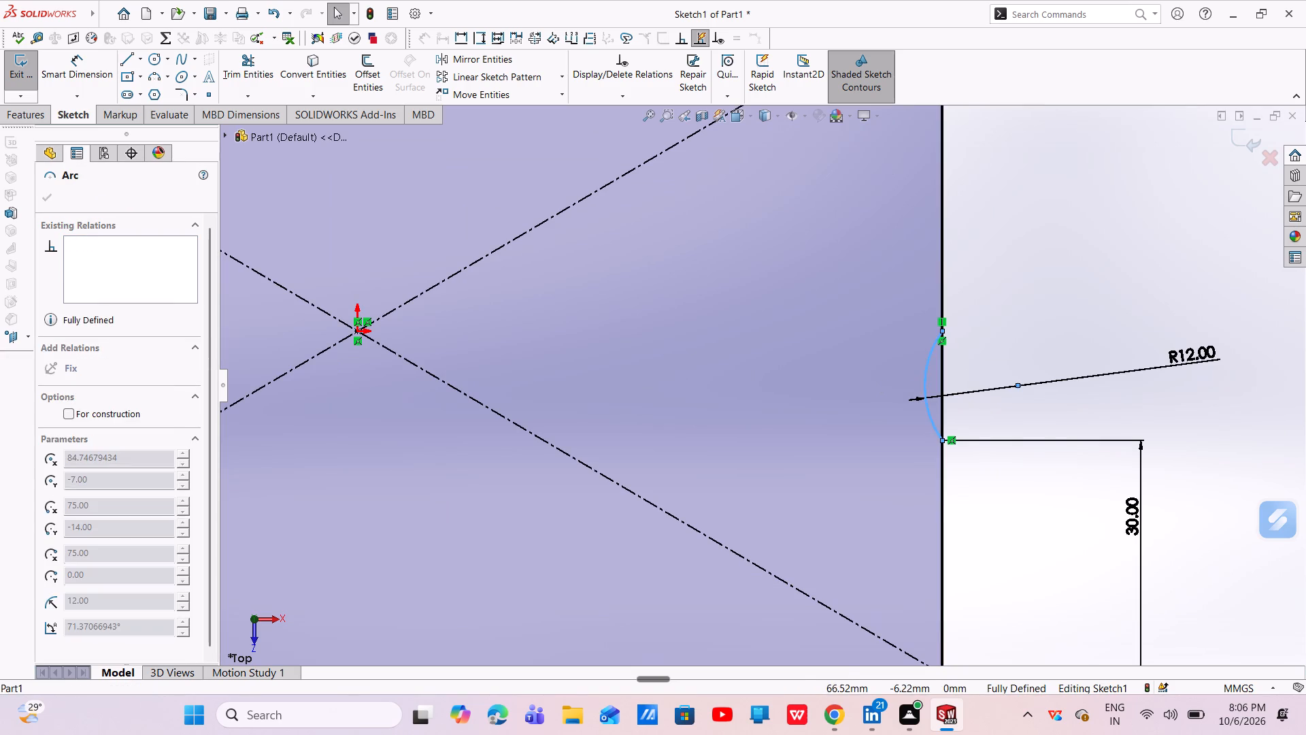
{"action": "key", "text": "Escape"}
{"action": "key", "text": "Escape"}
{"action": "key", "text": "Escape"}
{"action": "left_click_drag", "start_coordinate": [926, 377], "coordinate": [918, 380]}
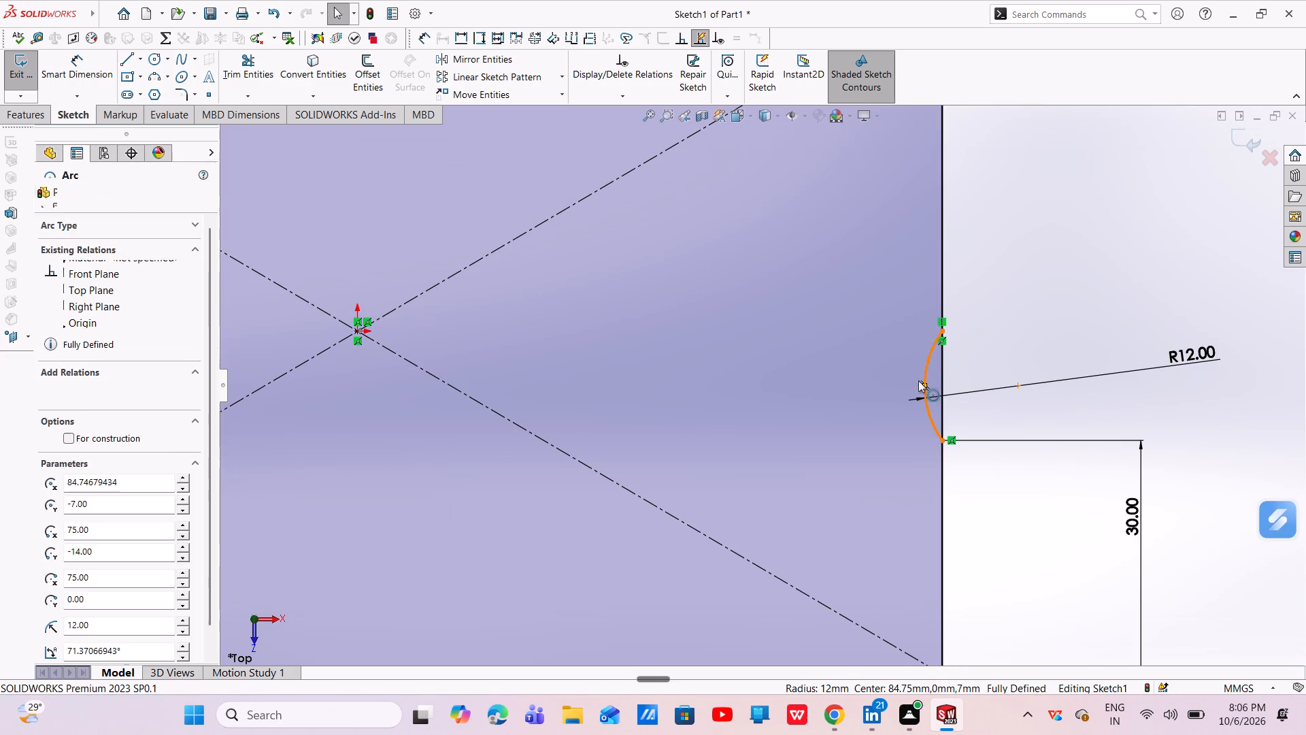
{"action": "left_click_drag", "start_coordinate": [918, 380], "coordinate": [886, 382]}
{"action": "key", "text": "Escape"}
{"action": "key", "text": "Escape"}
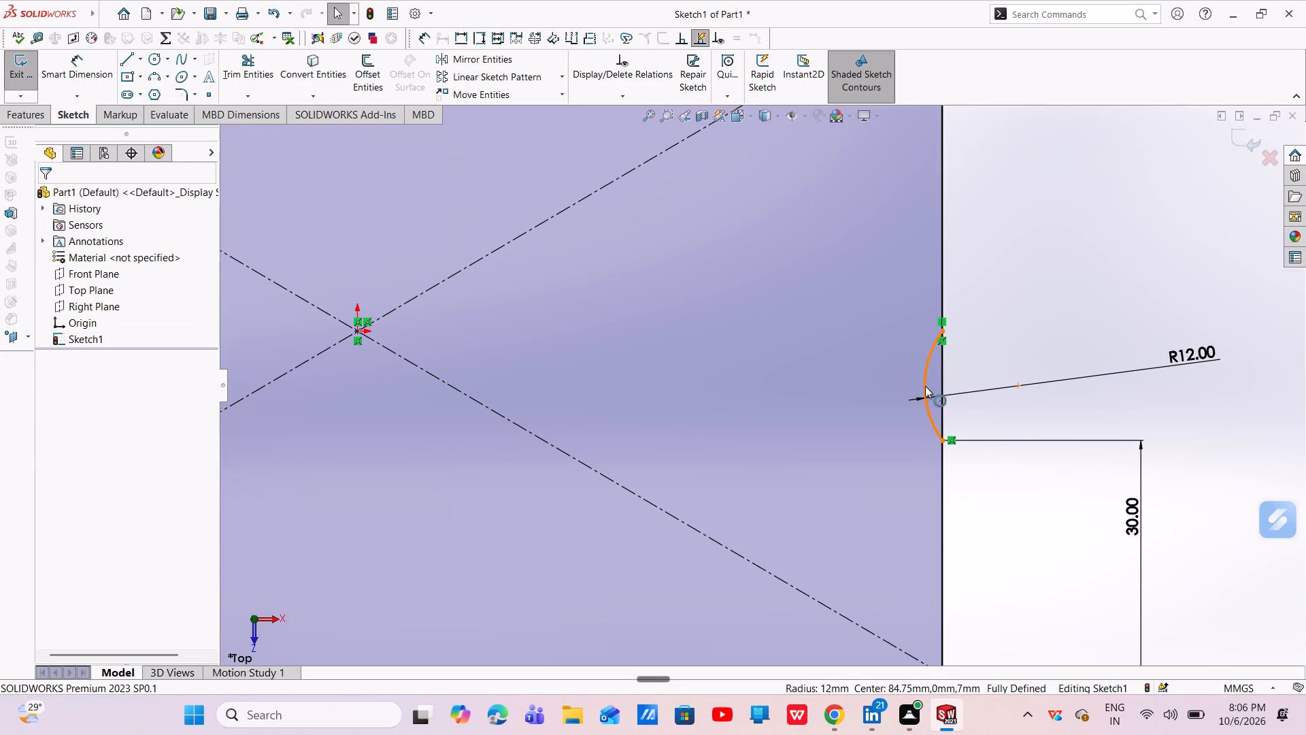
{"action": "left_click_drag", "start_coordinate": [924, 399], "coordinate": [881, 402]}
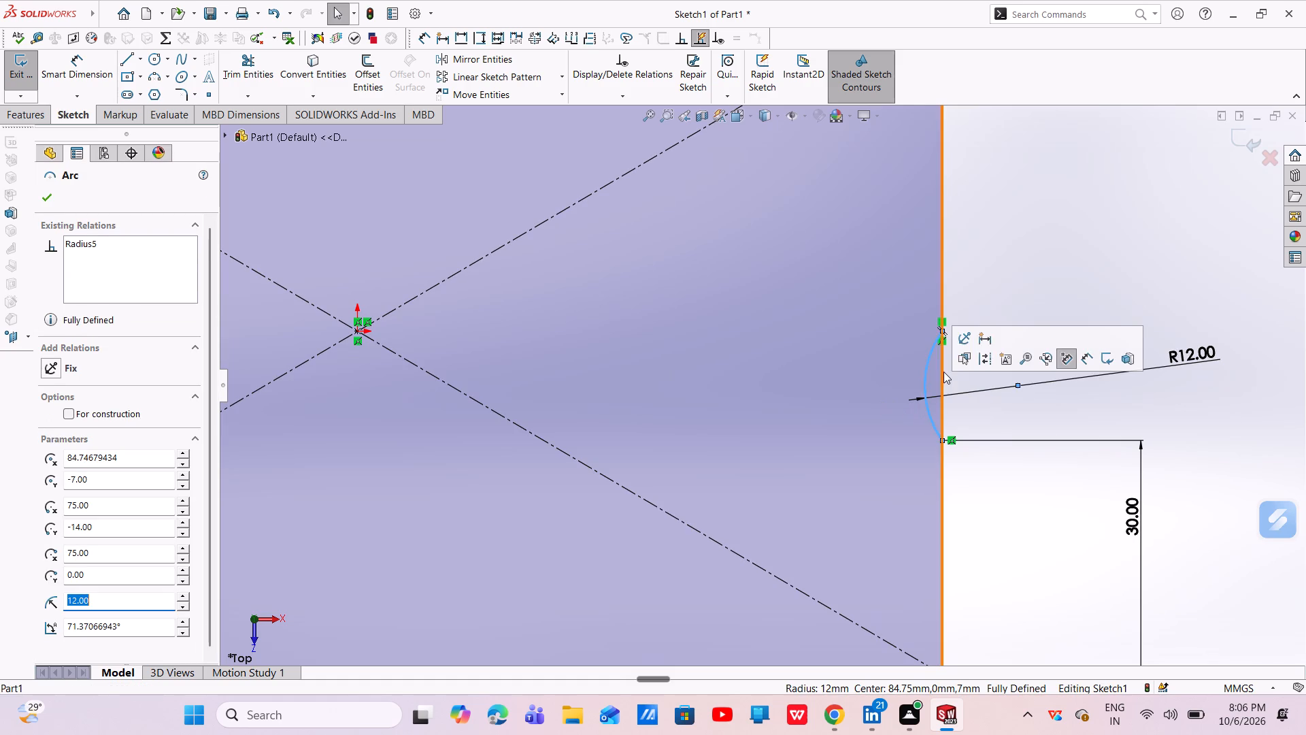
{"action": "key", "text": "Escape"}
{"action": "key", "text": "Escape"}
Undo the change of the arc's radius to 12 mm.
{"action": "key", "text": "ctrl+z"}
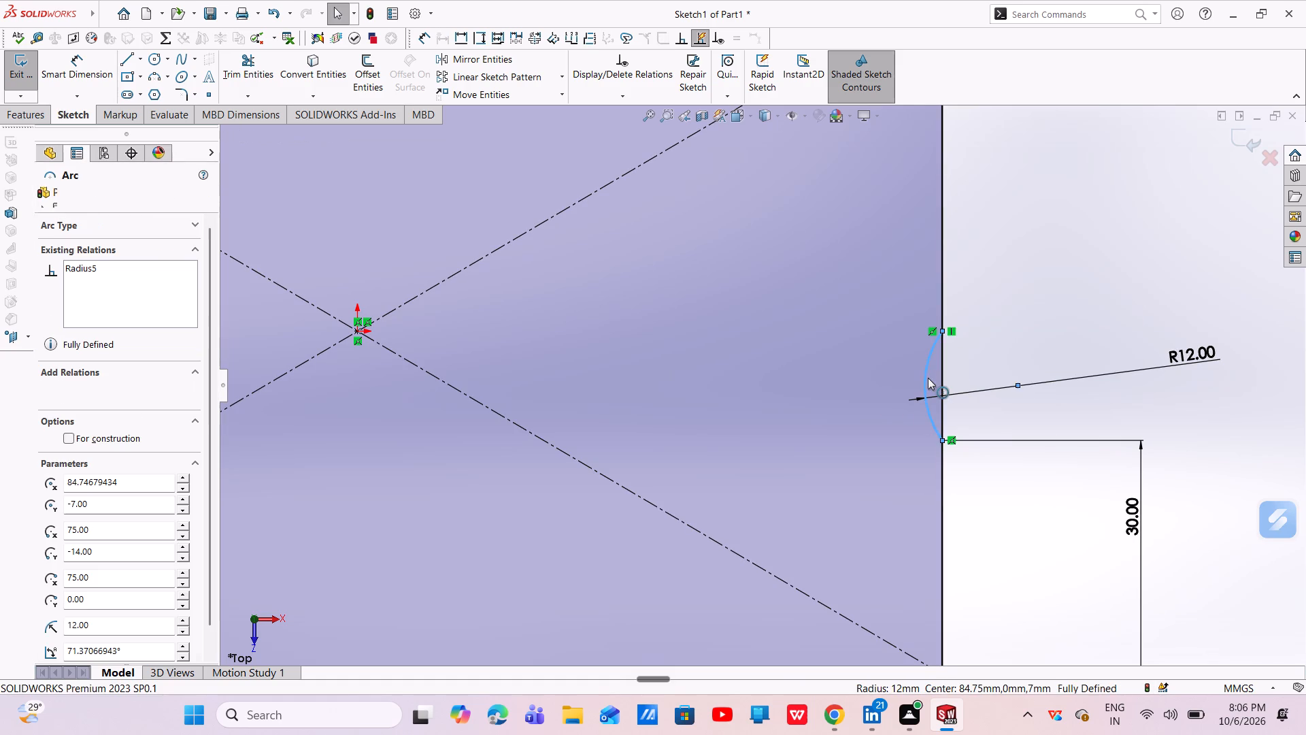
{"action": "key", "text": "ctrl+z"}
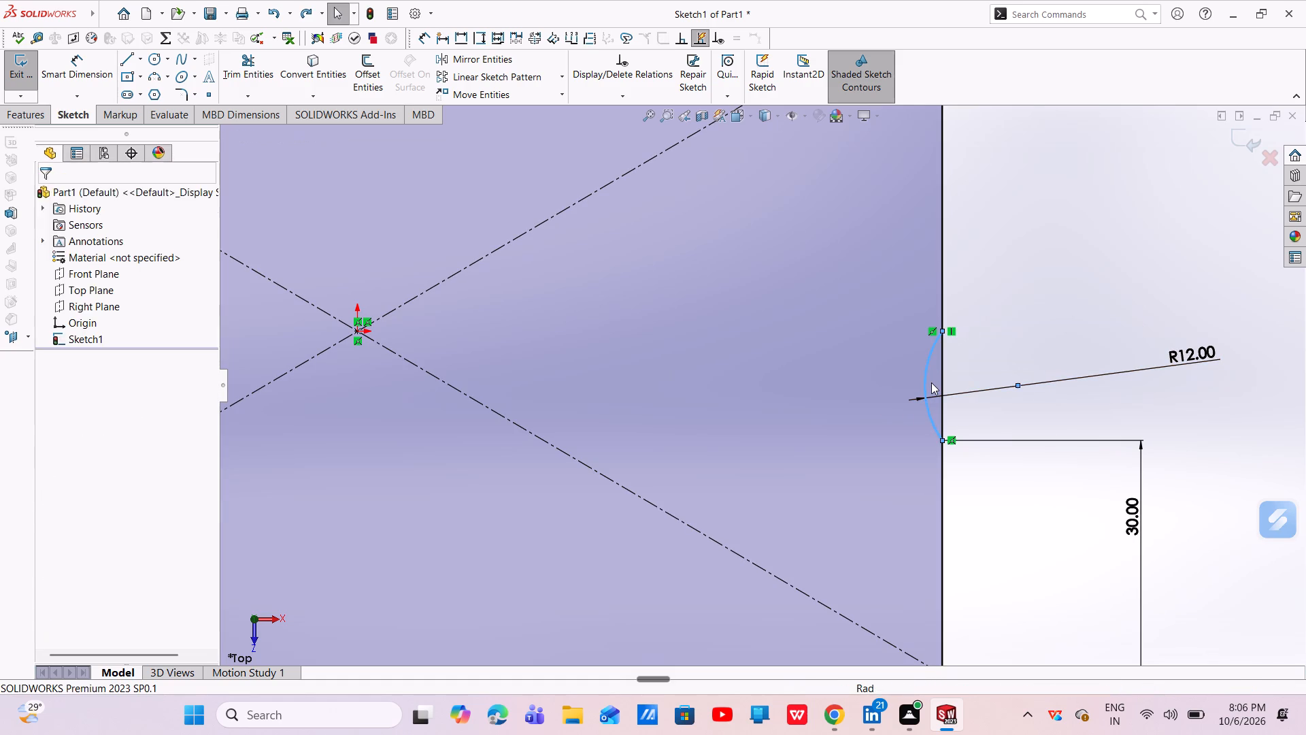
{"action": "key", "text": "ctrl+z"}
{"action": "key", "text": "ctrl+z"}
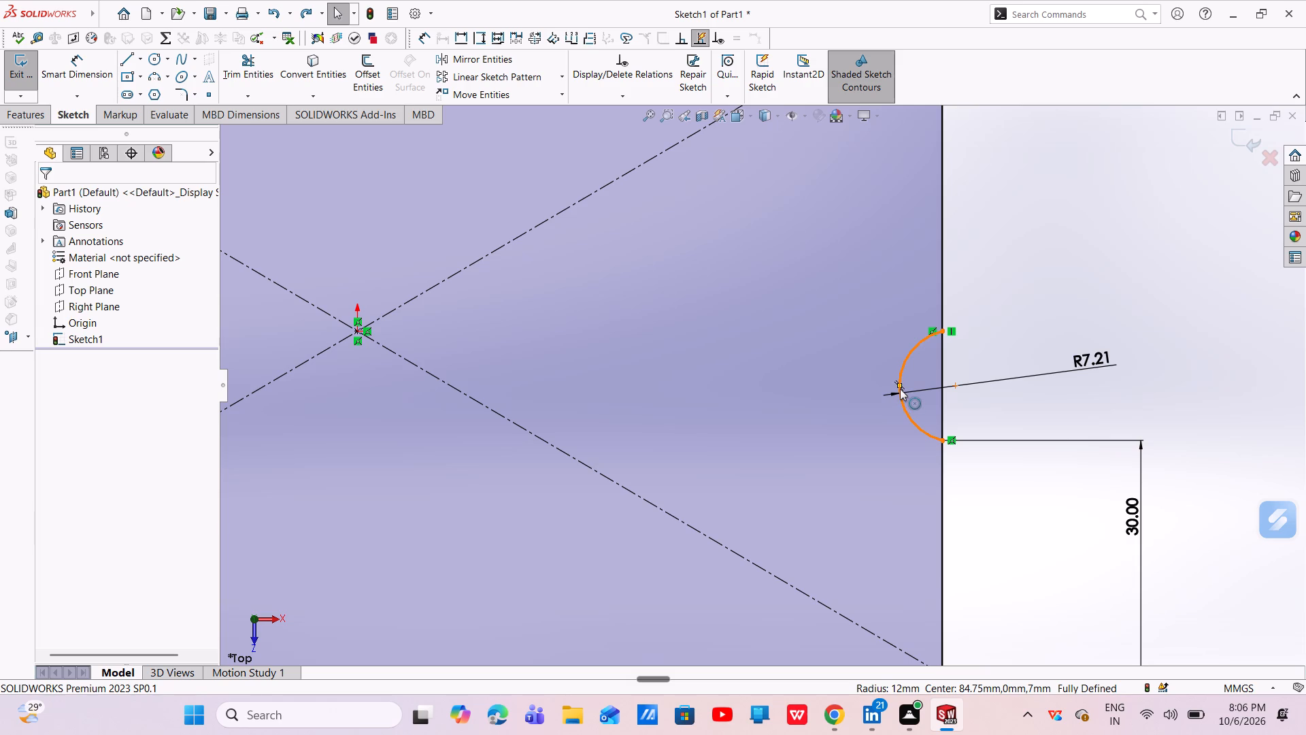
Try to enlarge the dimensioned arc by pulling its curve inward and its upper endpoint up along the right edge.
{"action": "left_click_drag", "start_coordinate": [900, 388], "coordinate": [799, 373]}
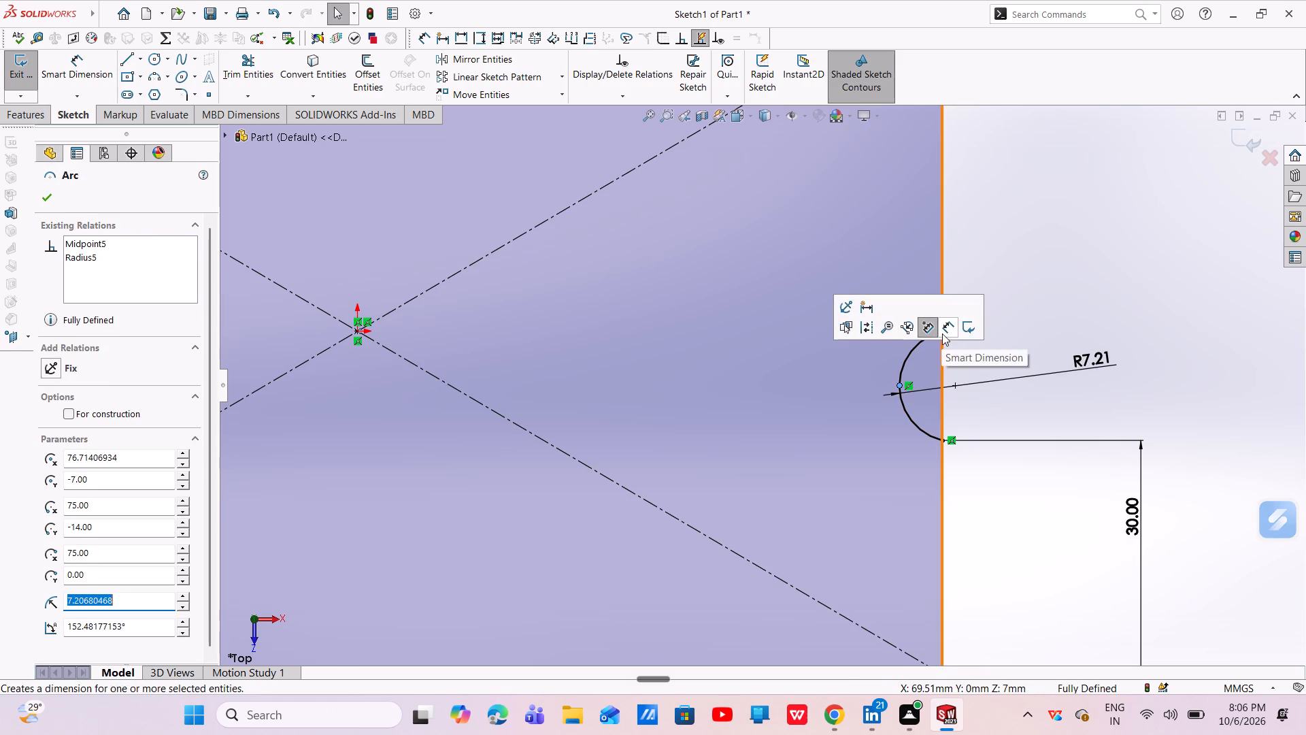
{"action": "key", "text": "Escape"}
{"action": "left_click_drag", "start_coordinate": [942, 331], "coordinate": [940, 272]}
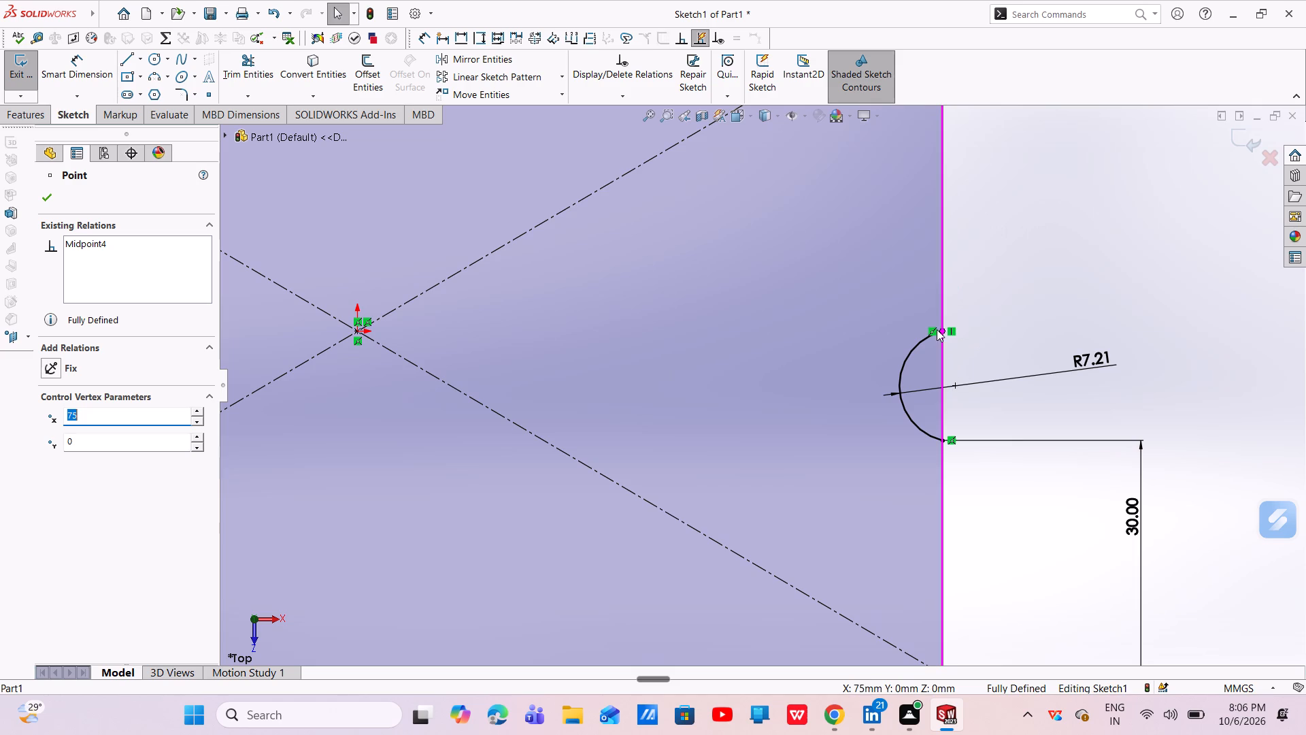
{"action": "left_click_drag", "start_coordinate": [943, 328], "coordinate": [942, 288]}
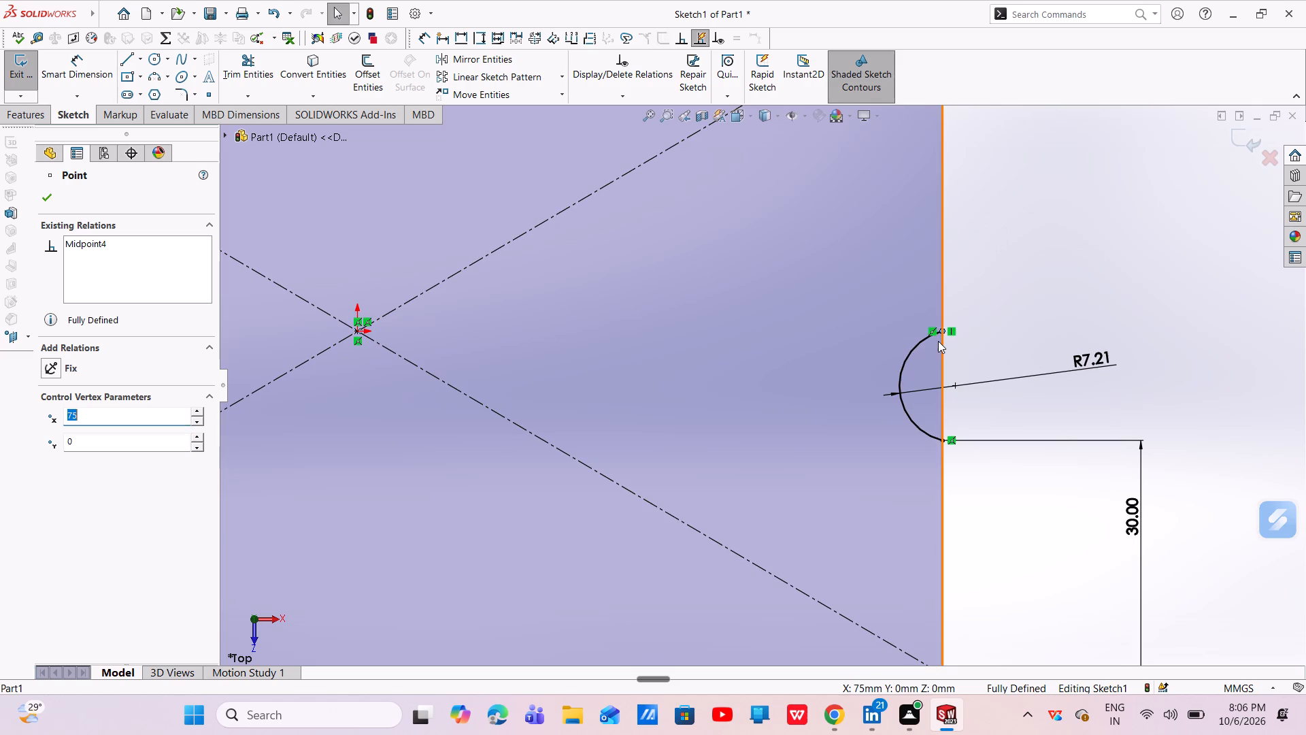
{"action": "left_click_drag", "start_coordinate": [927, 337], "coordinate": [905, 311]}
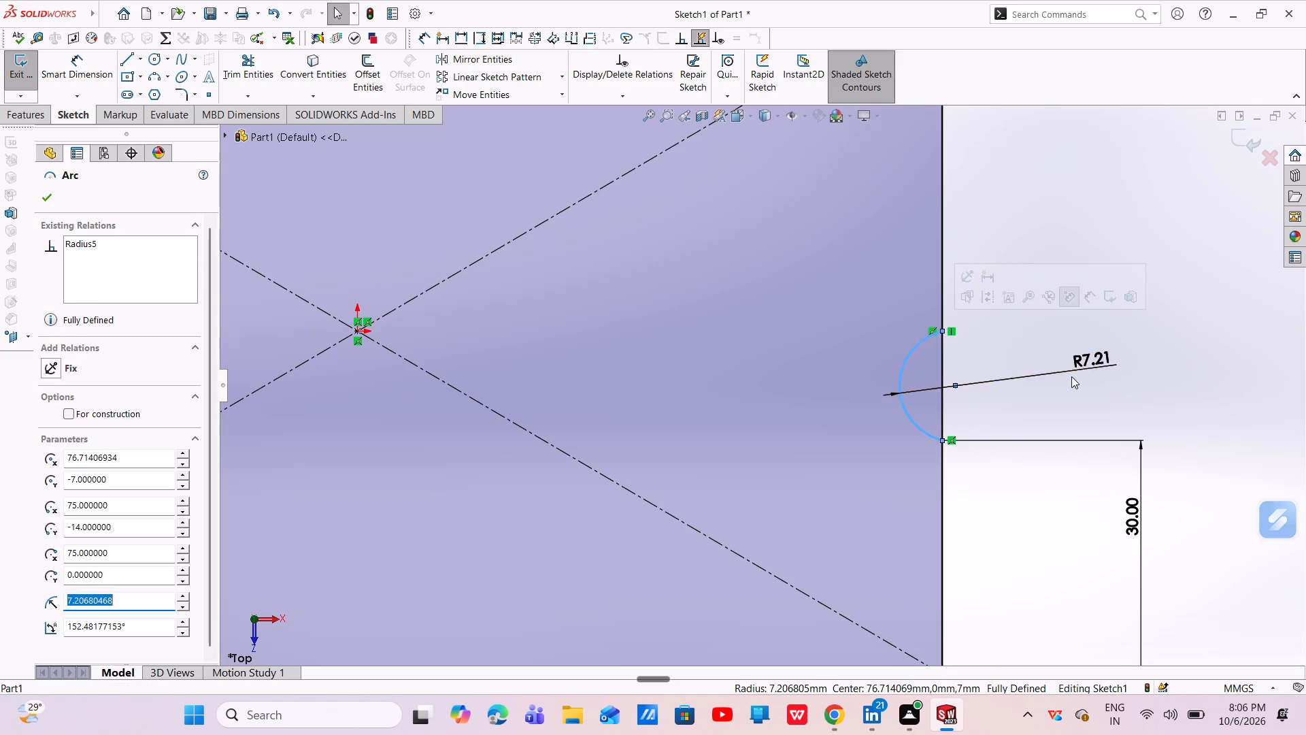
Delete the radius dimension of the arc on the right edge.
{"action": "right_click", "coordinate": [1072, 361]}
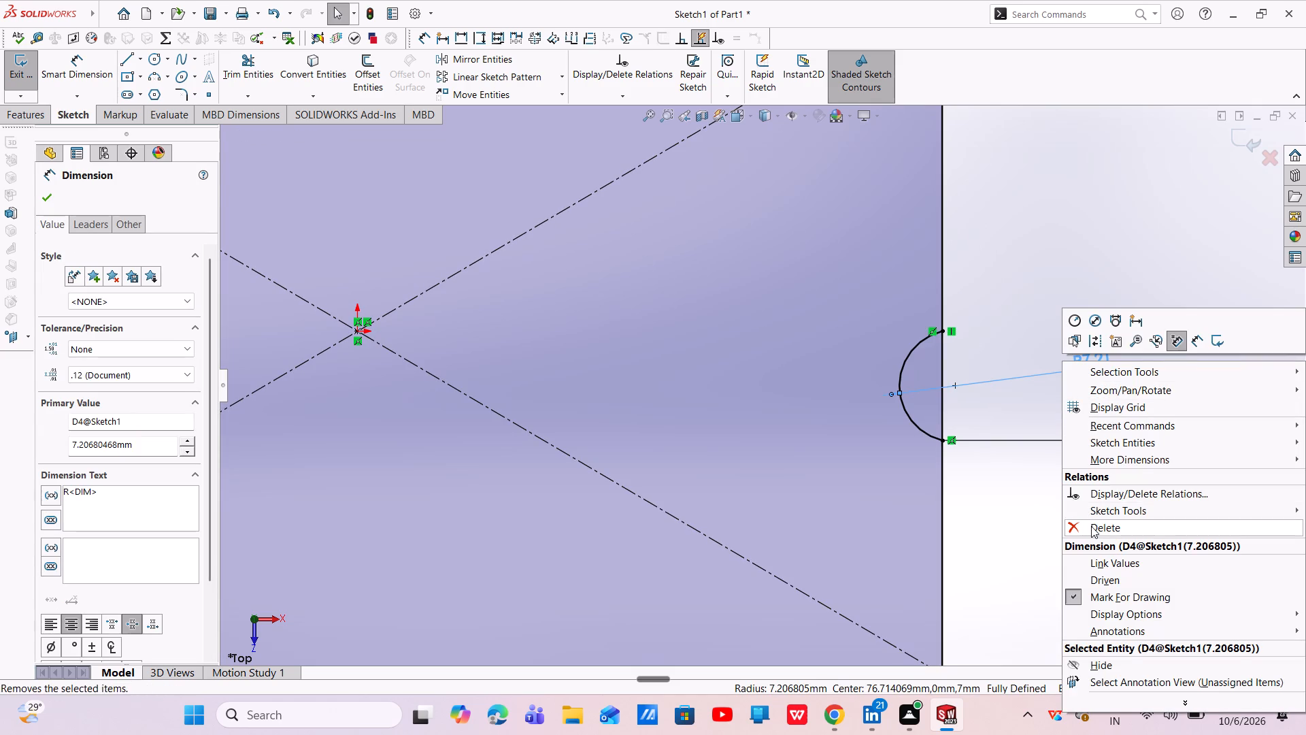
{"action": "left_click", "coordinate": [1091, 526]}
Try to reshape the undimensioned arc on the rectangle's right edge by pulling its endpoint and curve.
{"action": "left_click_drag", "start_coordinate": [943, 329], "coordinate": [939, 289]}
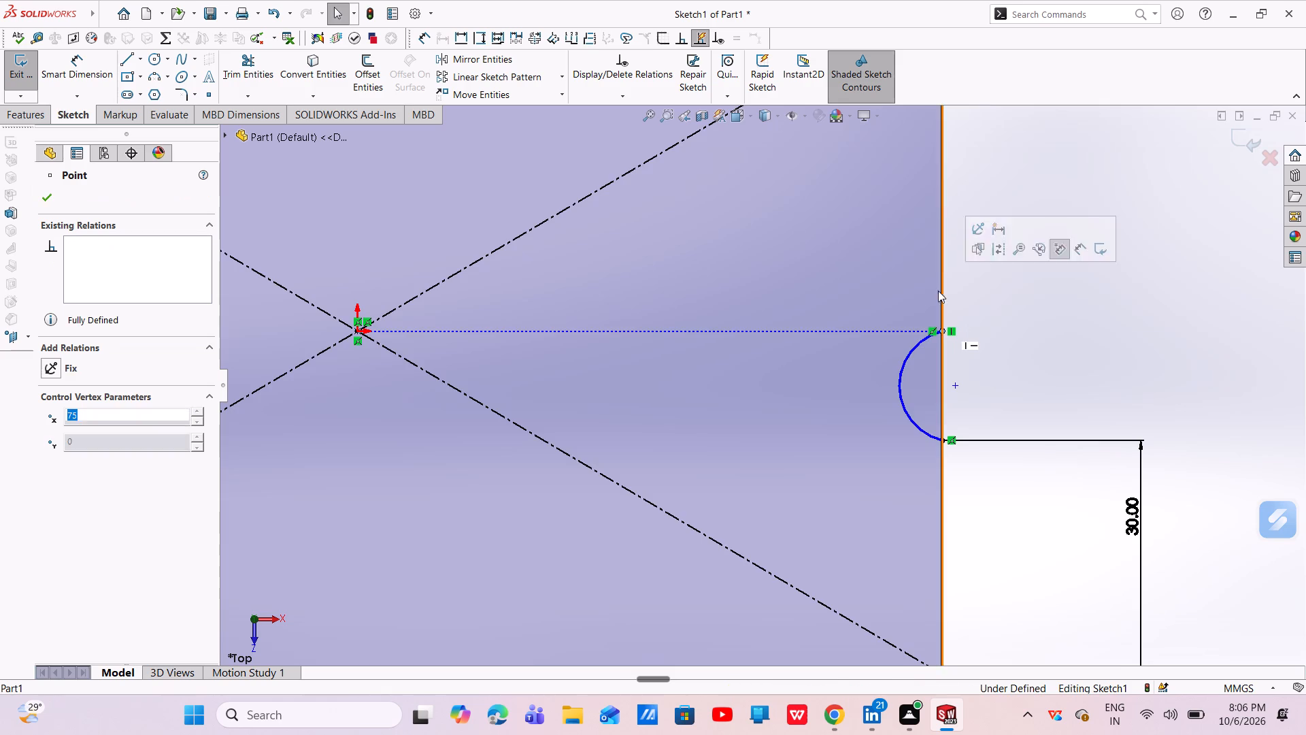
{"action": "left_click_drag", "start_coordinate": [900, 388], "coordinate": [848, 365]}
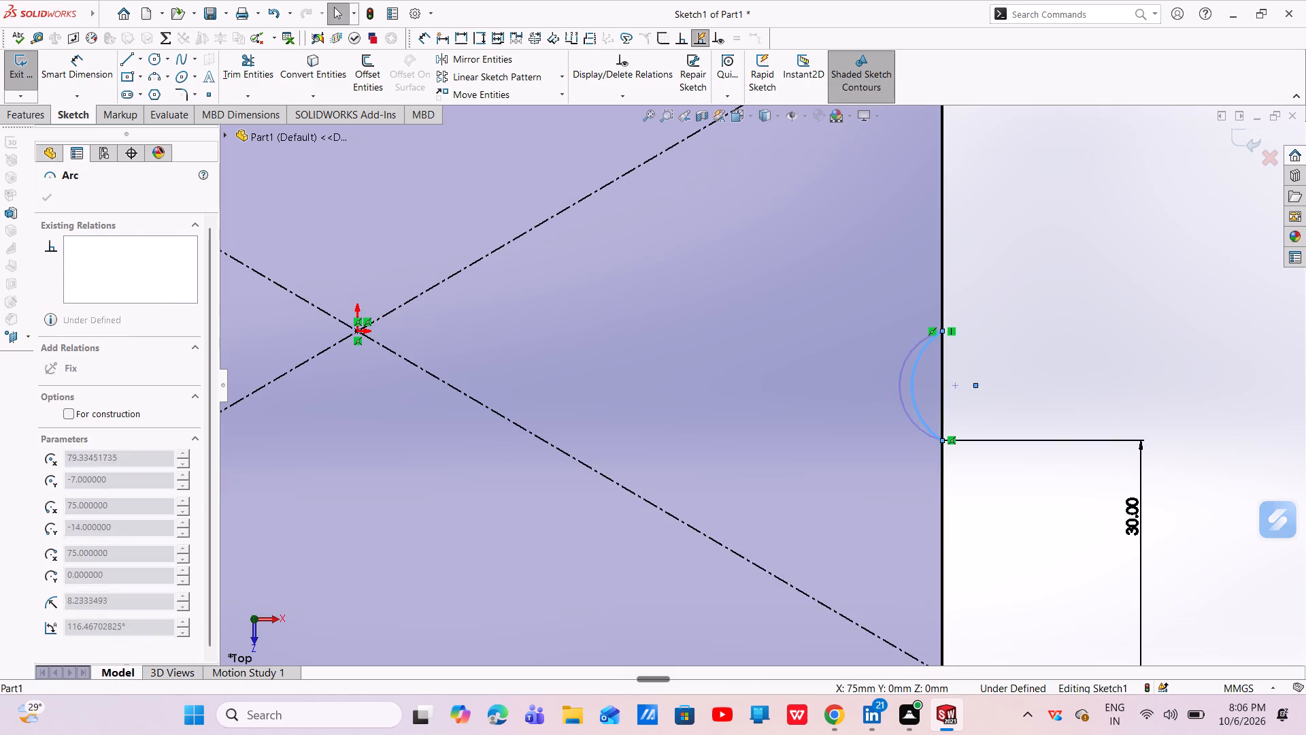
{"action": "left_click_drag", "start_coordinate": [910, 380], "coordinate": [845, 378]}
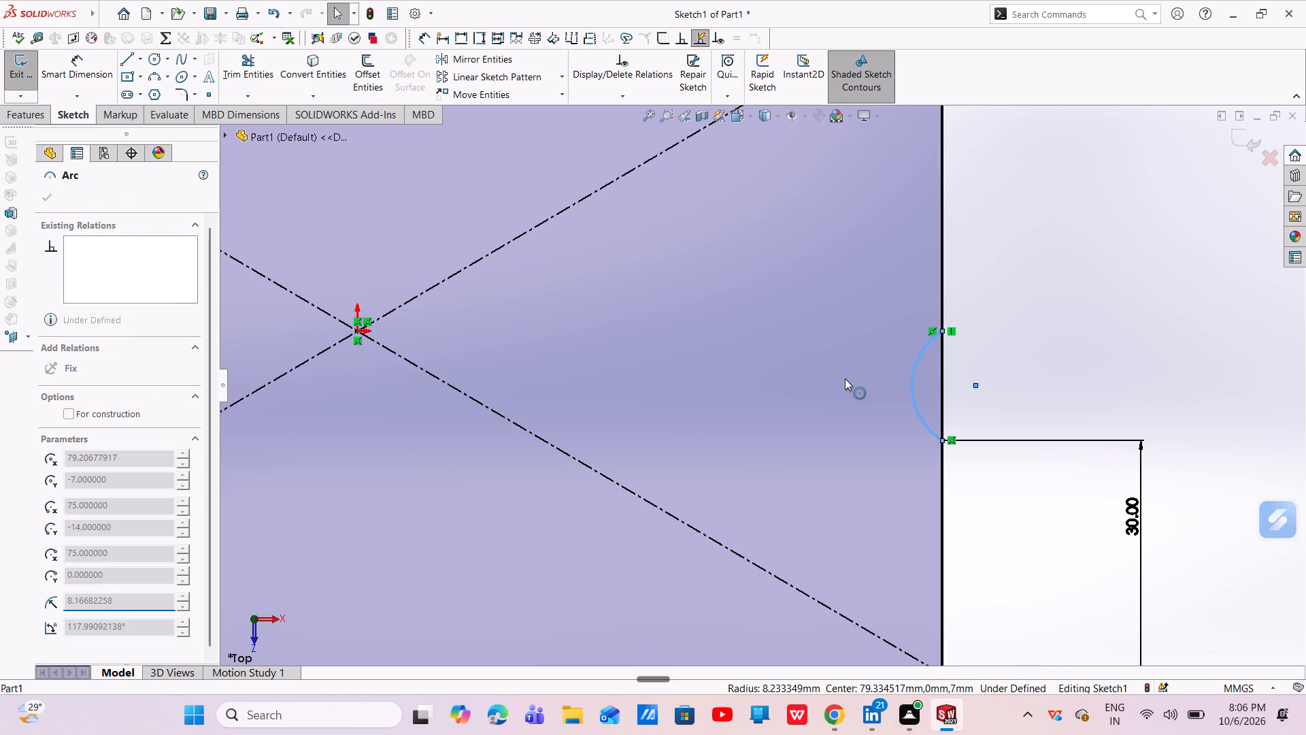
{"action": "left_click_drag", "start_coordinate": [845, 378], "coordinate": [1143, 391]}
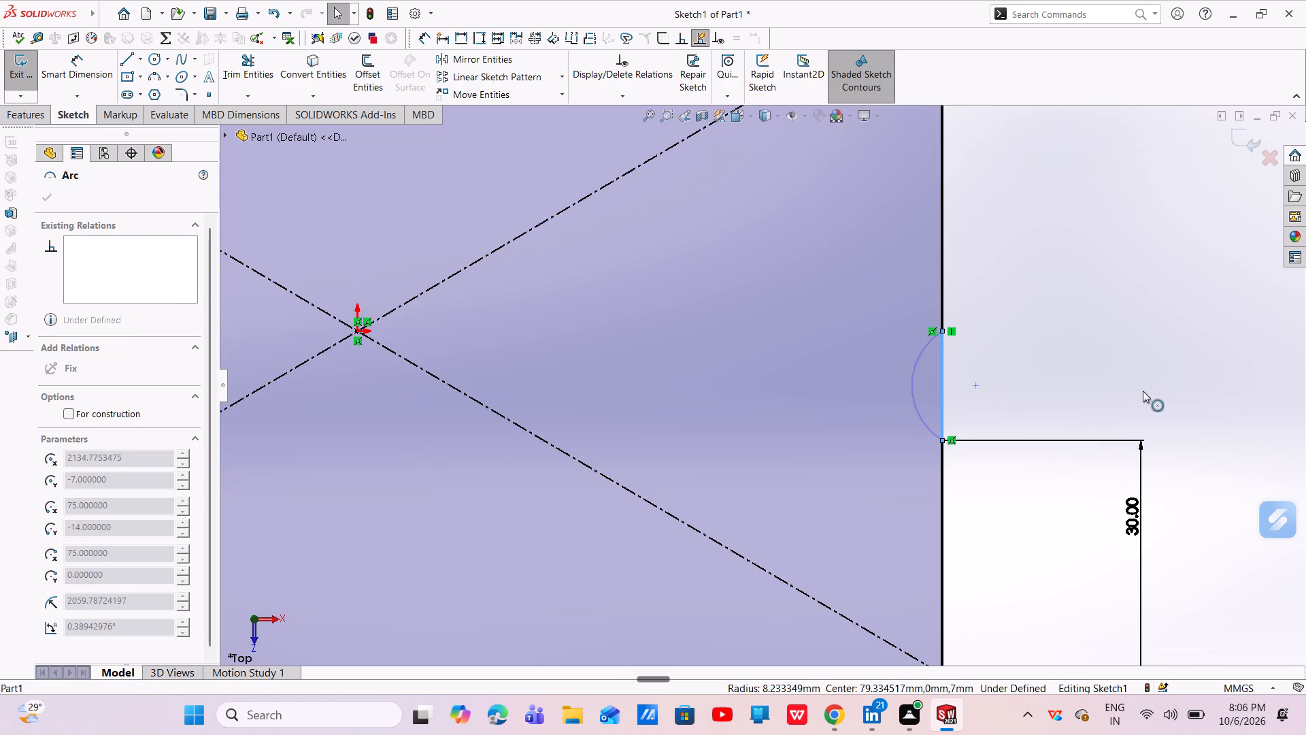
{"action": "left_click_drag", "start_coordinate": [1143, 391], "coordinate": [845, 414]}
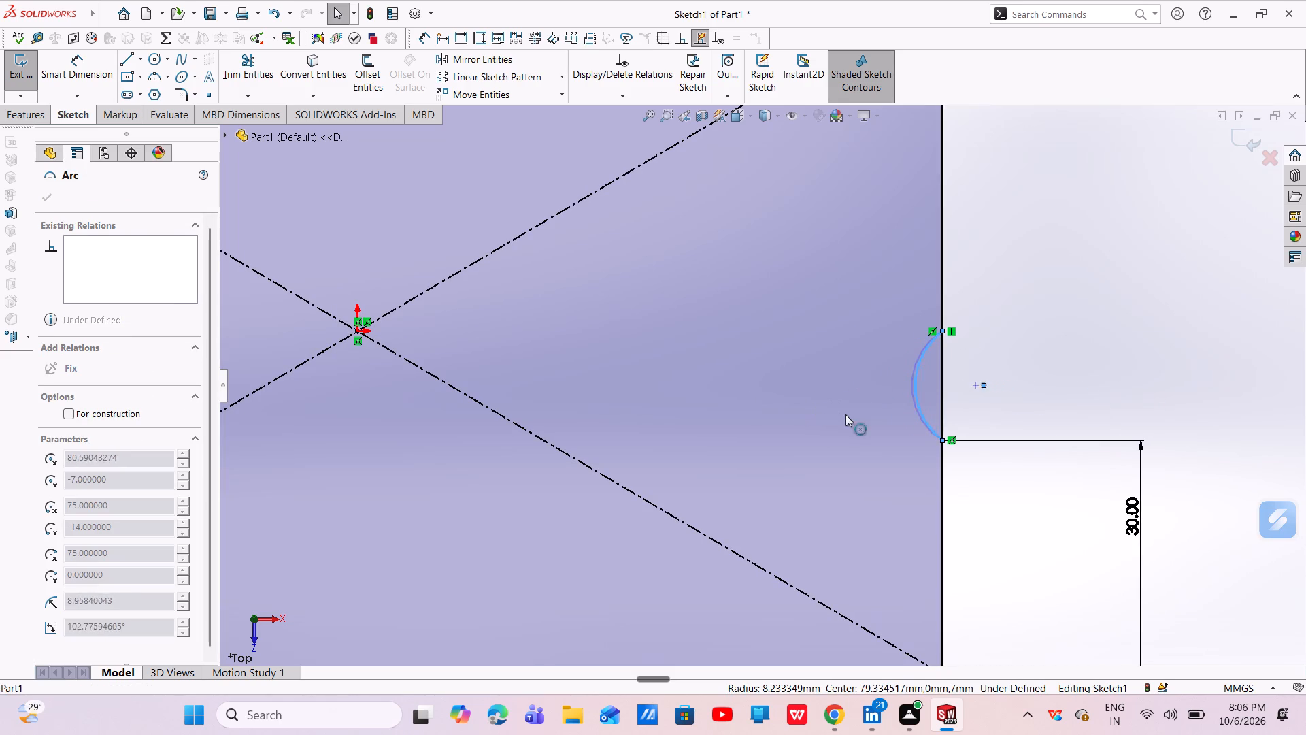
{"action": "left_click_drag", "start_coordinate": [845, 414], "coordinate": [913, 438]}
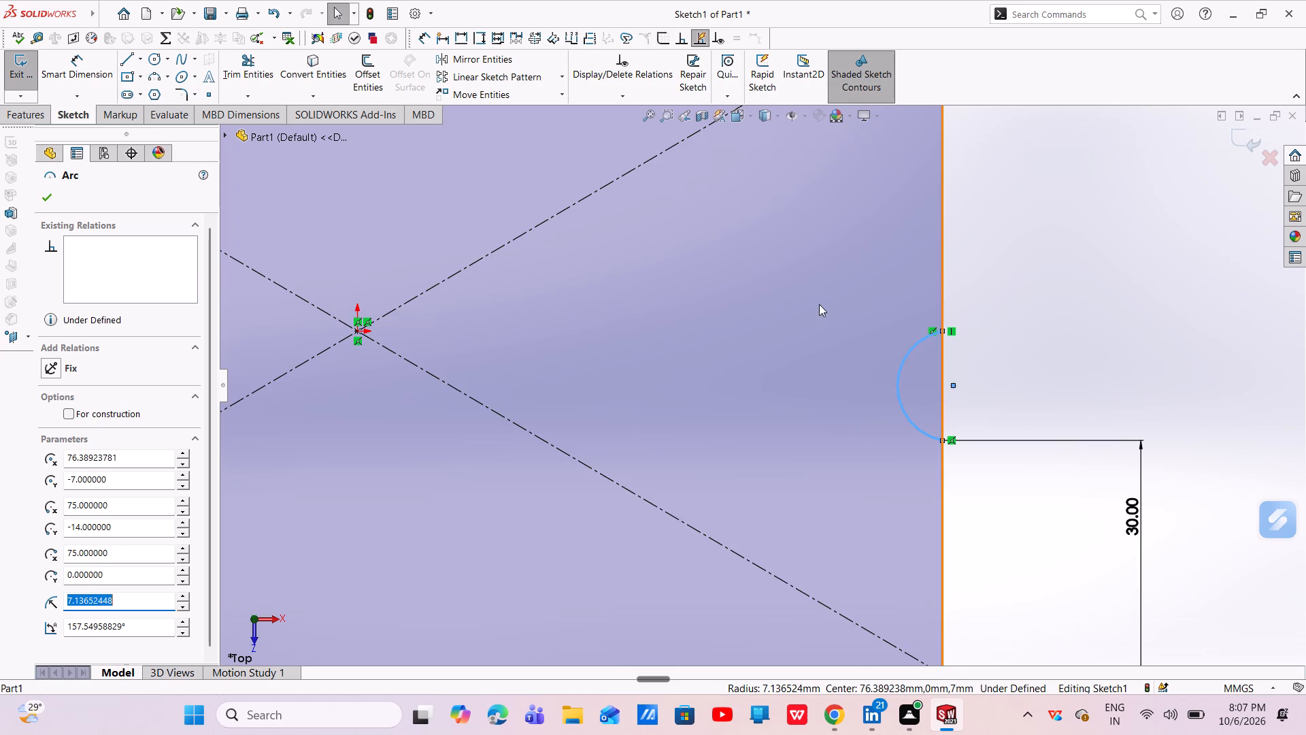
Dimension the arc on the rectangle's right edge with a radius of 12 mm.
{"action": "left_click", "coordinate": [97, 65]}
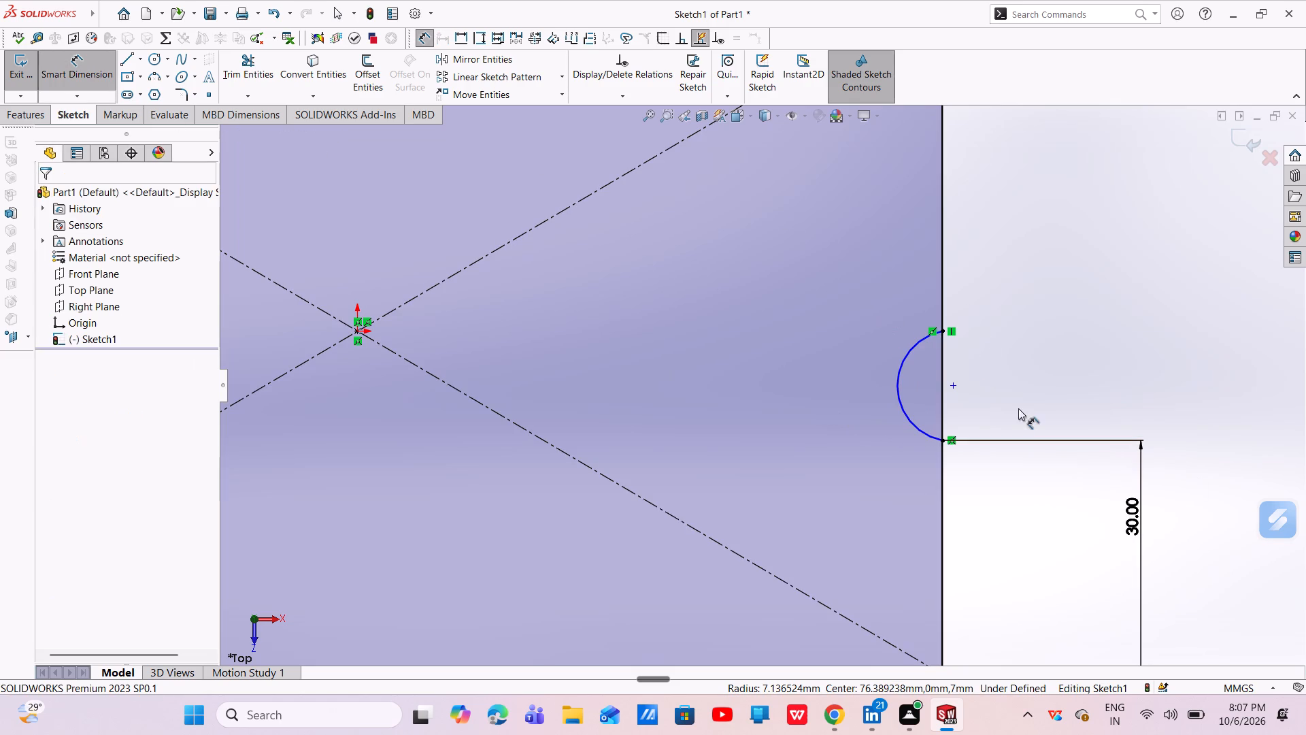
{"action": "left_click", "coordinate": [903, 408]}
{"action": "left_click", "coordinate": [1036, 364]}
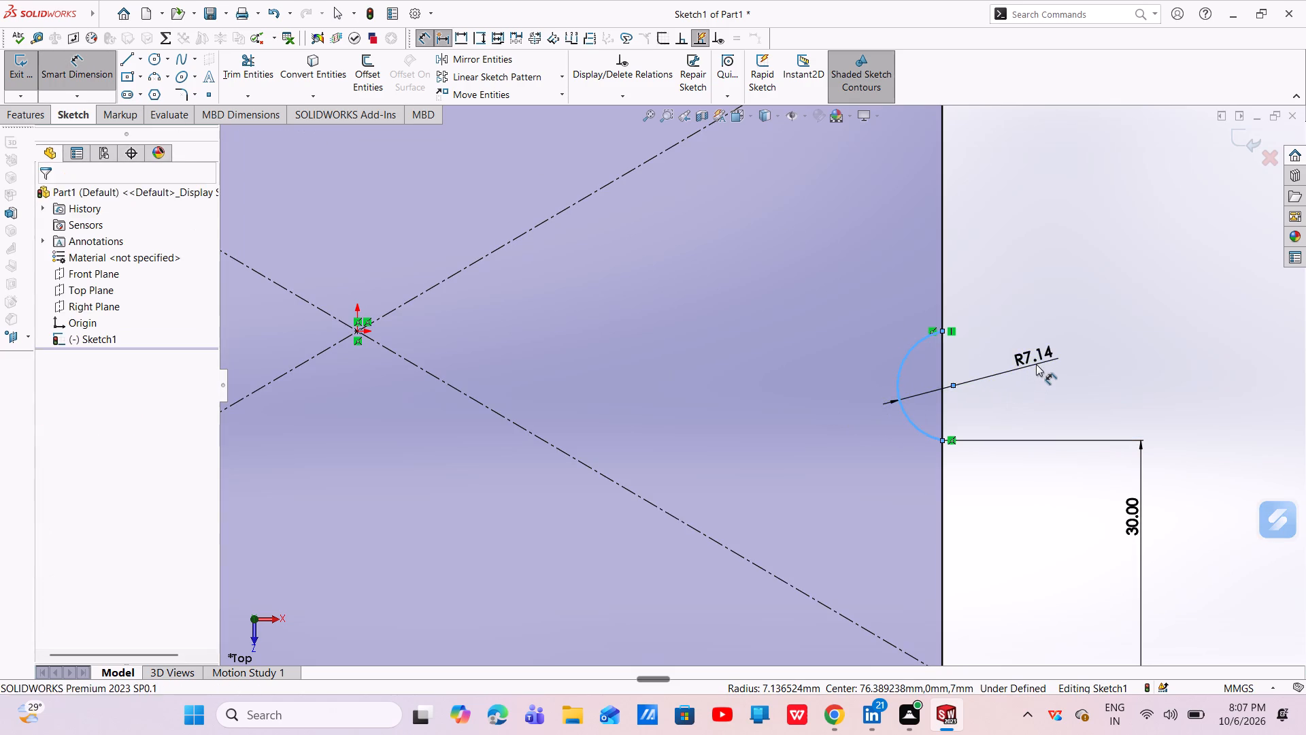
{"action": "key", "text": "BackSpace"}
{"action": "type", "text": "12"}
{"action": "key", "text": "Return"}
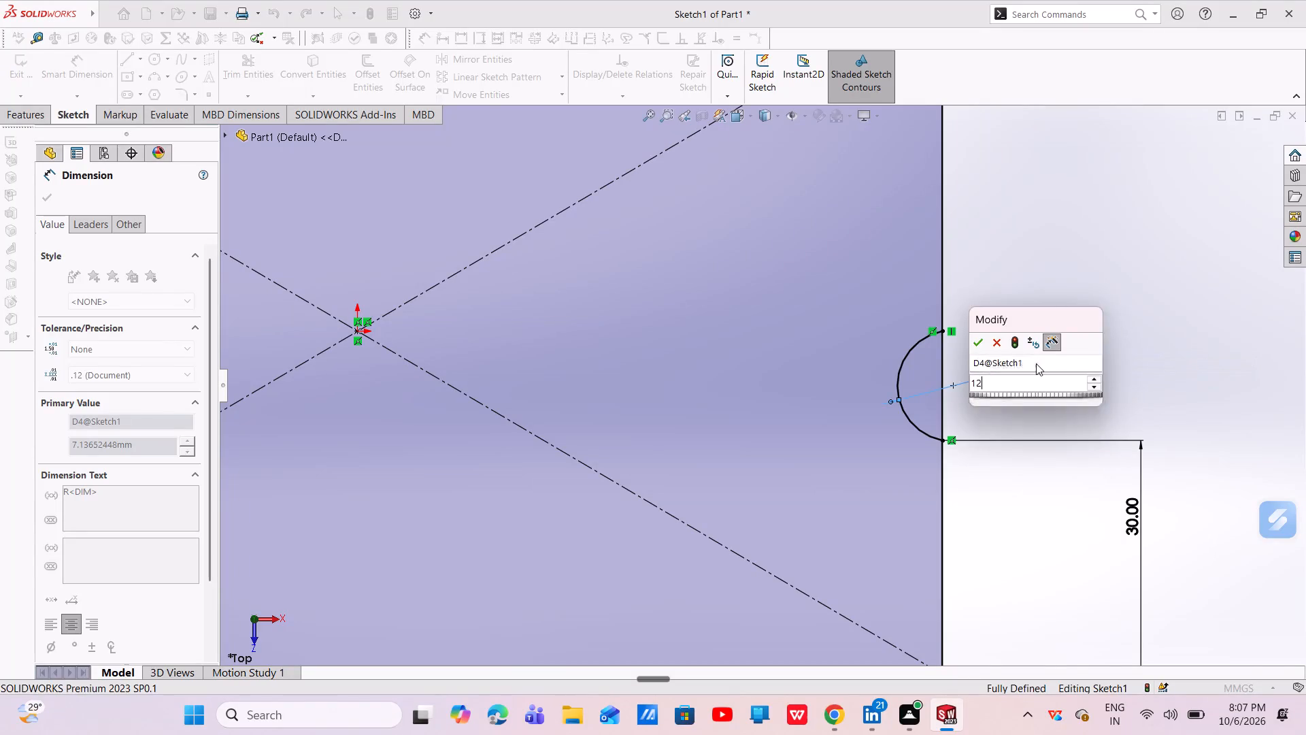
{"action": "key", "text": "Escape"}
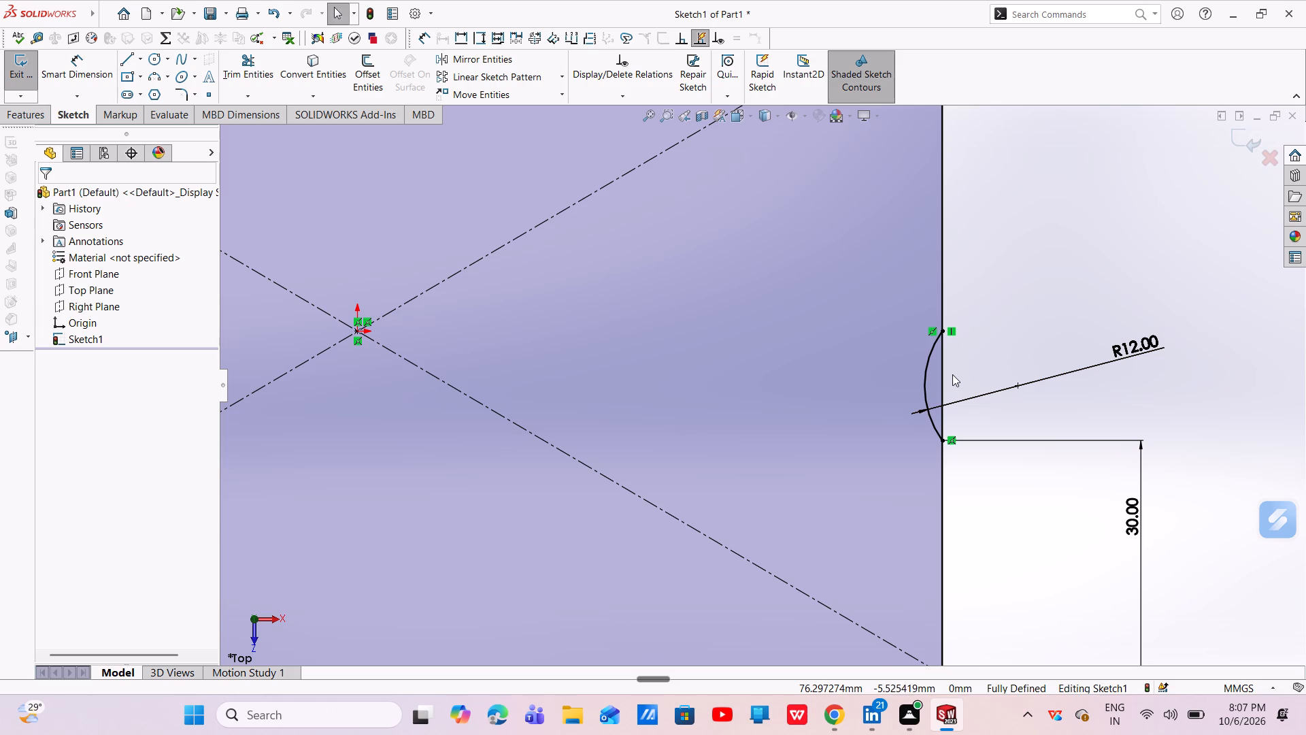
Trim away the straight part of the right edge that closes the 12 mm arc, leaving an open notch.
{"action": "middle_click_drag", "start_coordinate": [977, 416], "coordinate": [861, 374]}
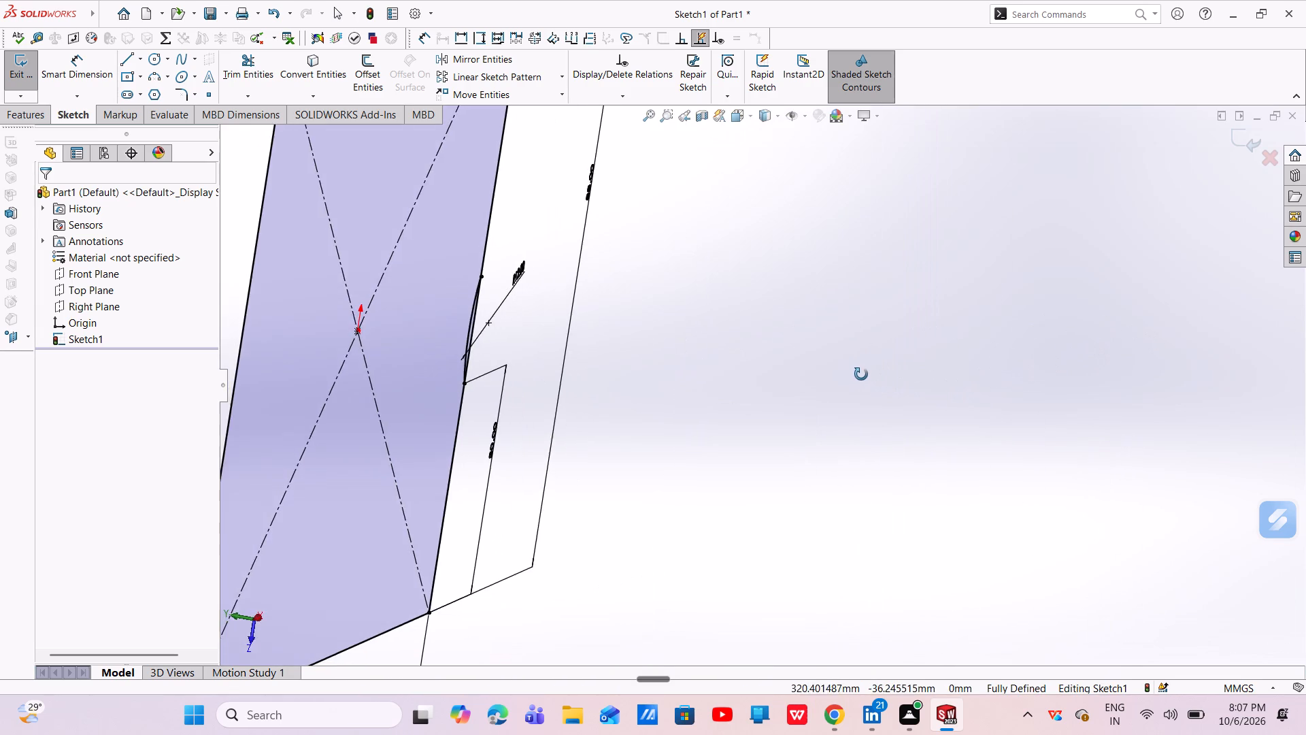
{"action": "middle_click_drag", "start_coordinate": [861, 374], "coordinate": [922, 394]}
{"action": "scroll", "coordinate": [922, 395], "scroll_direction": "up", "scroll_amount": 1}
{"action": "scroll", "coordinate": [854, 355], "scroll_direction": "down", "scroll_amount": 4}
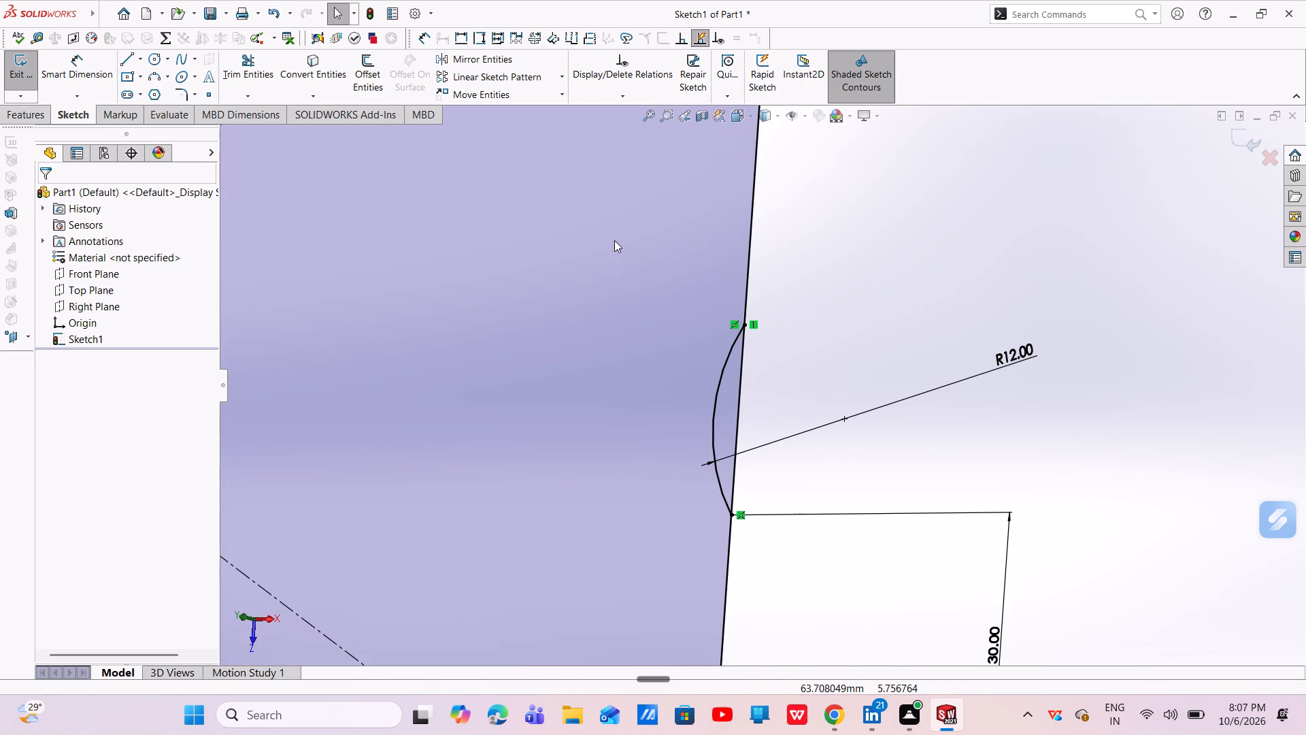
{"action": "left_click", "coordinate": [260, 75]}
{"action": "left_click_drag", "start_coordinate": [784, 353], "coordinate": [764, 365]}
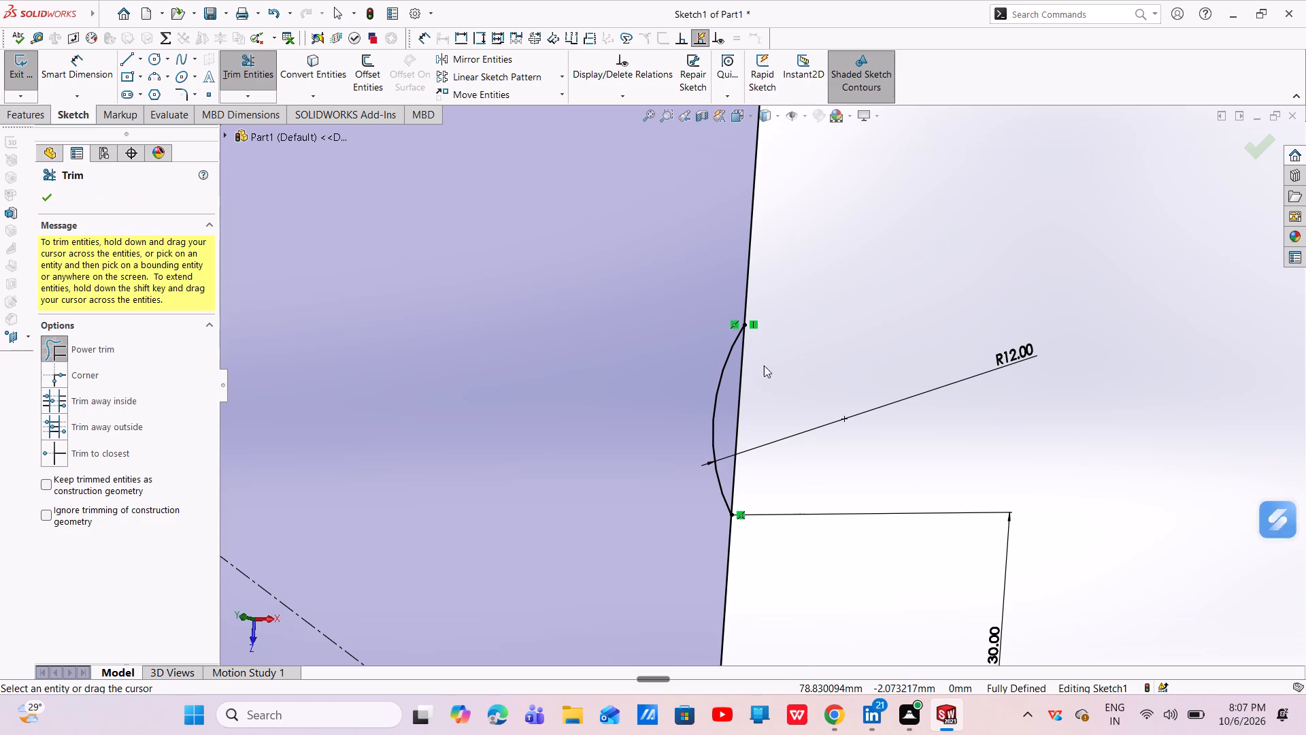
{"action": "left_click_drag", "start_coordinate": [764, 365], "coordinate": [736, 440]}
{"action": "scroll", "coordinate": [740, 394], "scroll_direction": "up", "scroll_amount": 3}
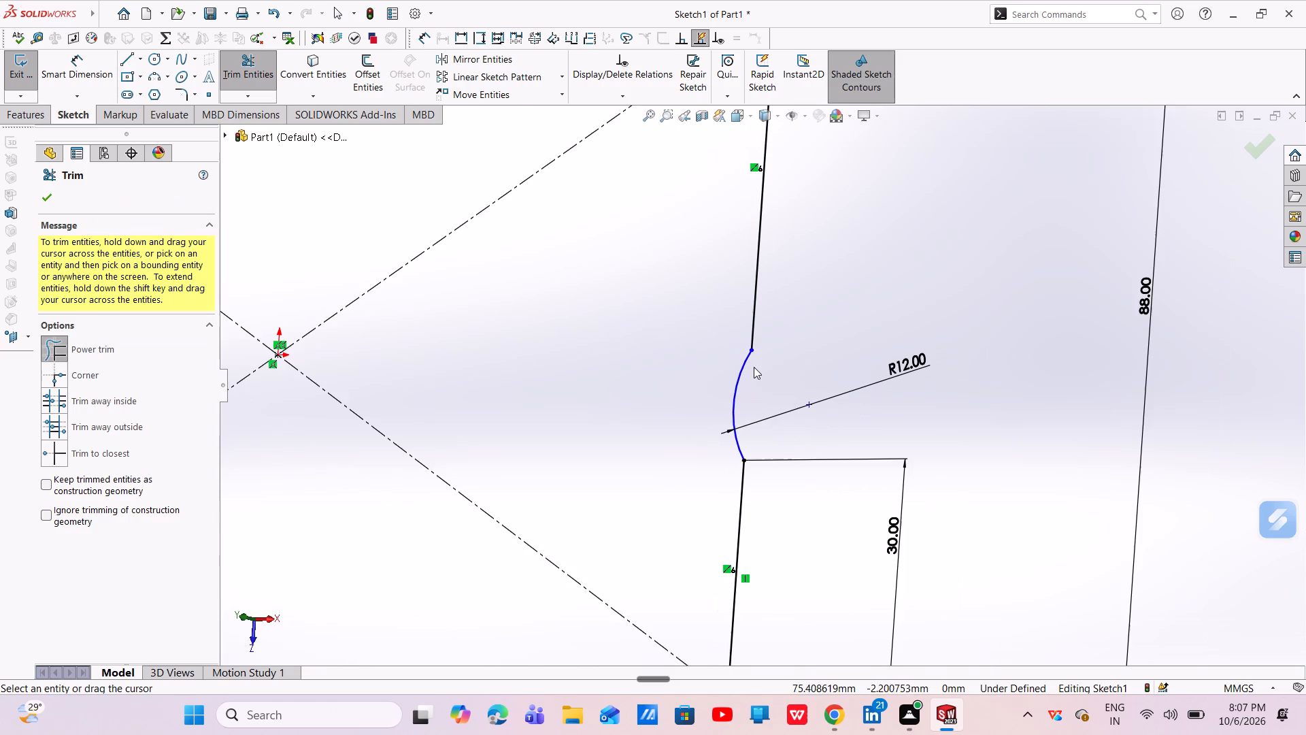
Examine the trimmed notch in the base sketch from an isometric view.
{"action": "middle_click_drag", "start_coordinate": [756, 365], "coordinate": [845, 374]}
{"action": "middle_click_drag", "start_coordinate": [870, 367], "coordinate": [928, 339]}
{"action": "scroll", "coordinate": [754, 383], "scroll_direction": "up", "scroll_amount": 8}
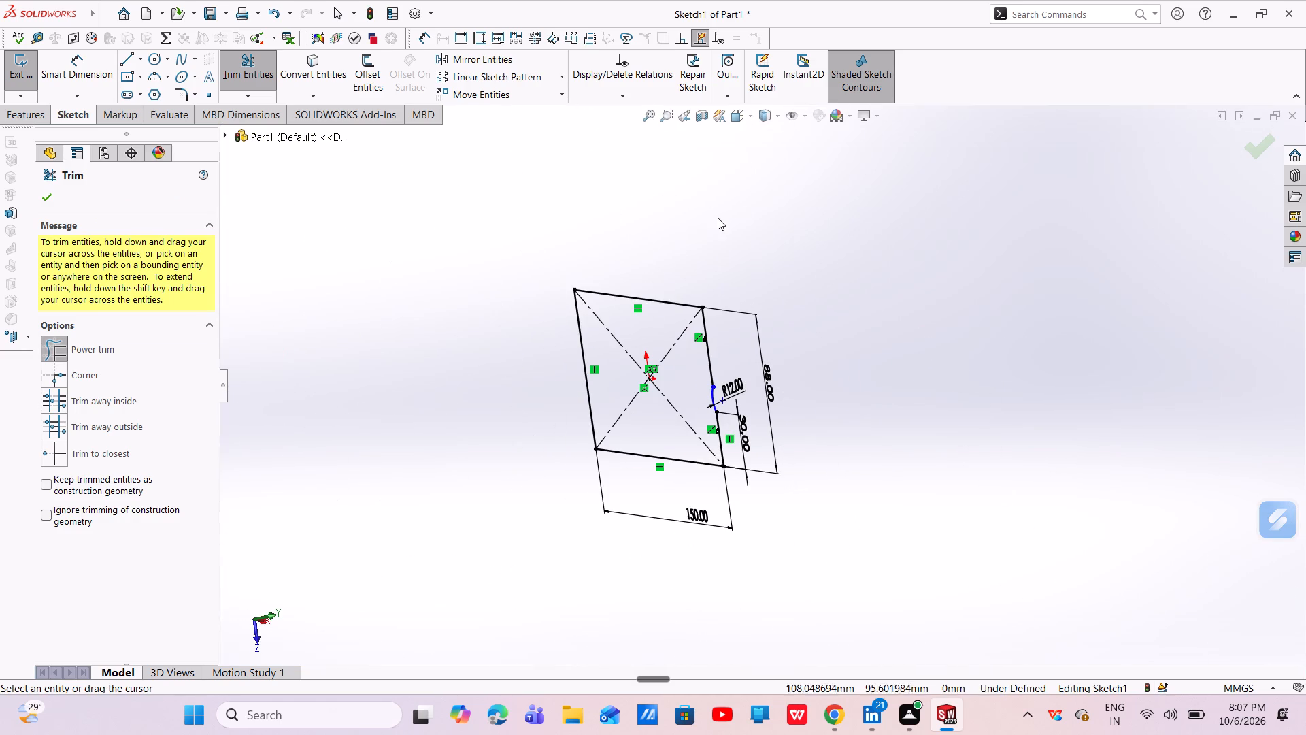
{"action": "left_click", "coordinate": [751, 120]}
{"action": "left_click", "coordinate": [809, 156]}
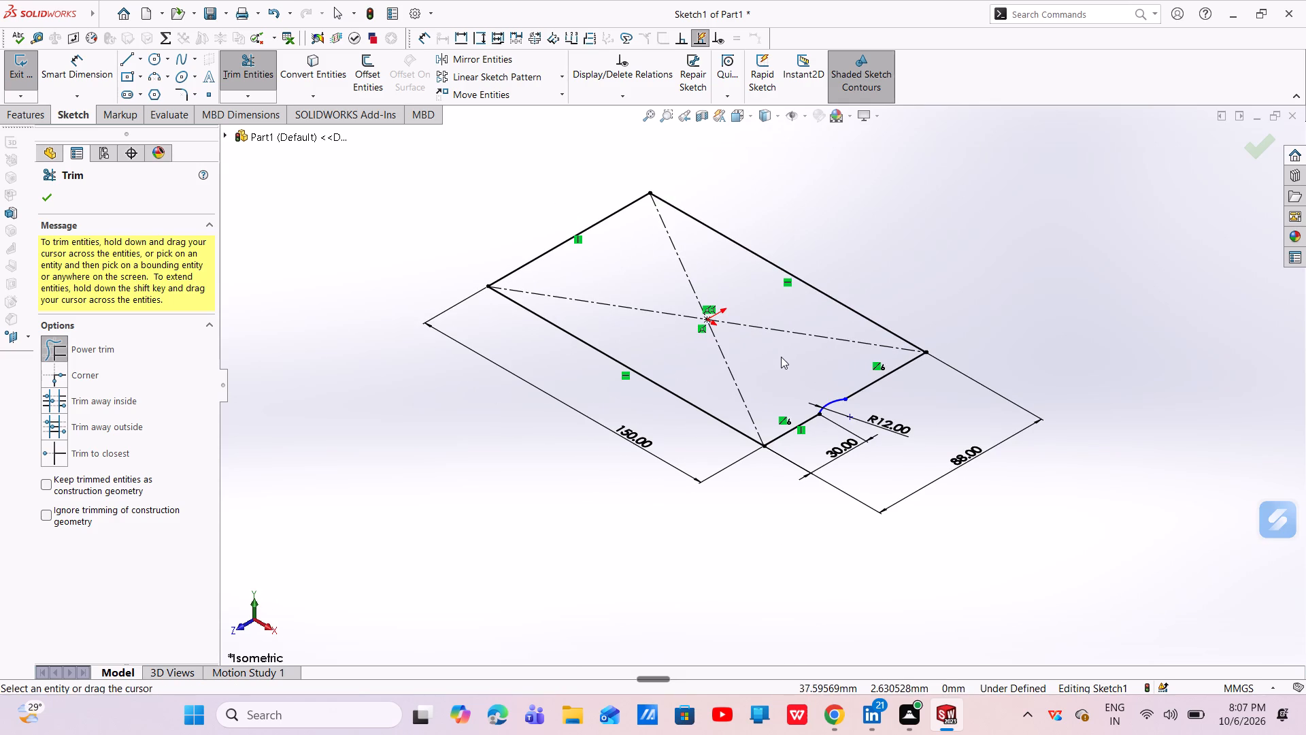
{"action": "middle_click_drag", "start_coordinate": [775, 326], "coordinate": [784, 343]}
{"action": "scroll", "coordinate": [841, 397], "scroll_direction": "down", "scroll_amount": 3}
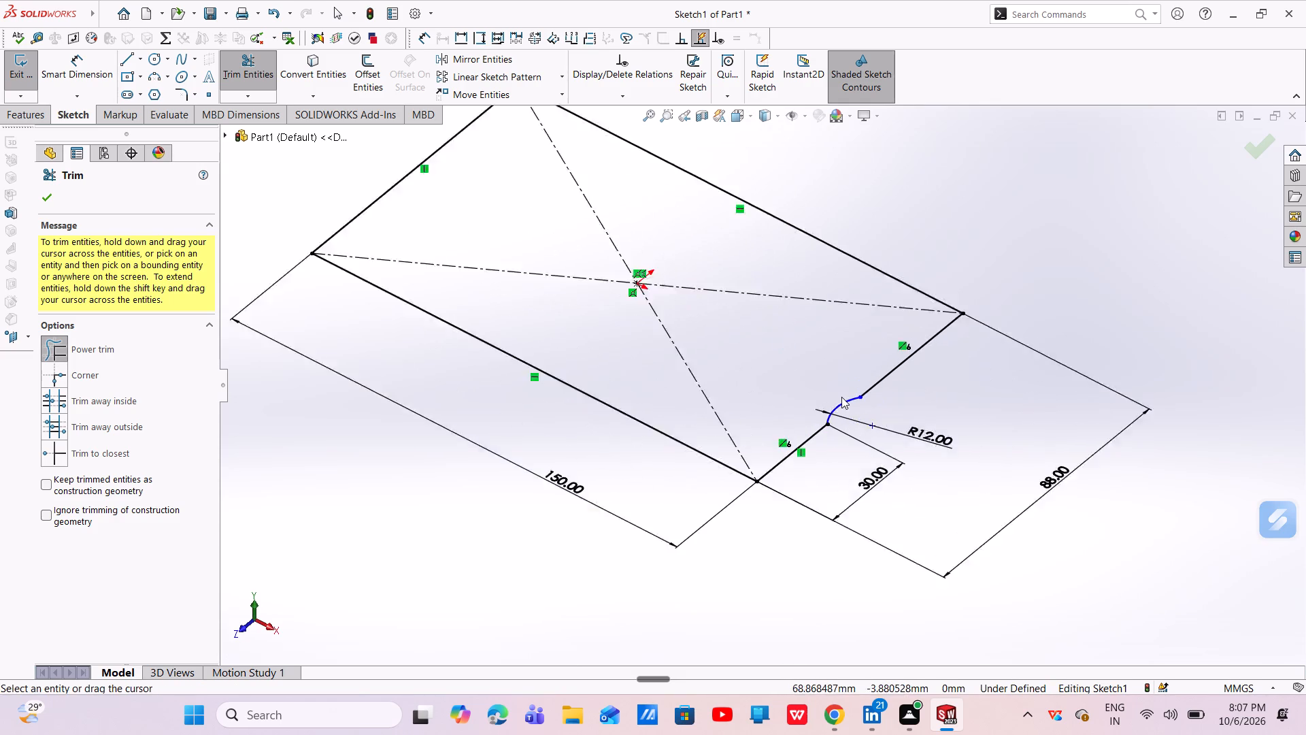
{"action": "scroll", "coordinate": [841, 397], "scroll_direction": "down", "scroll_amount": 2}
{"action": "scroll", "coordinate": [930, 397], "scroll_direction": "down", "scroll_amount": 4}
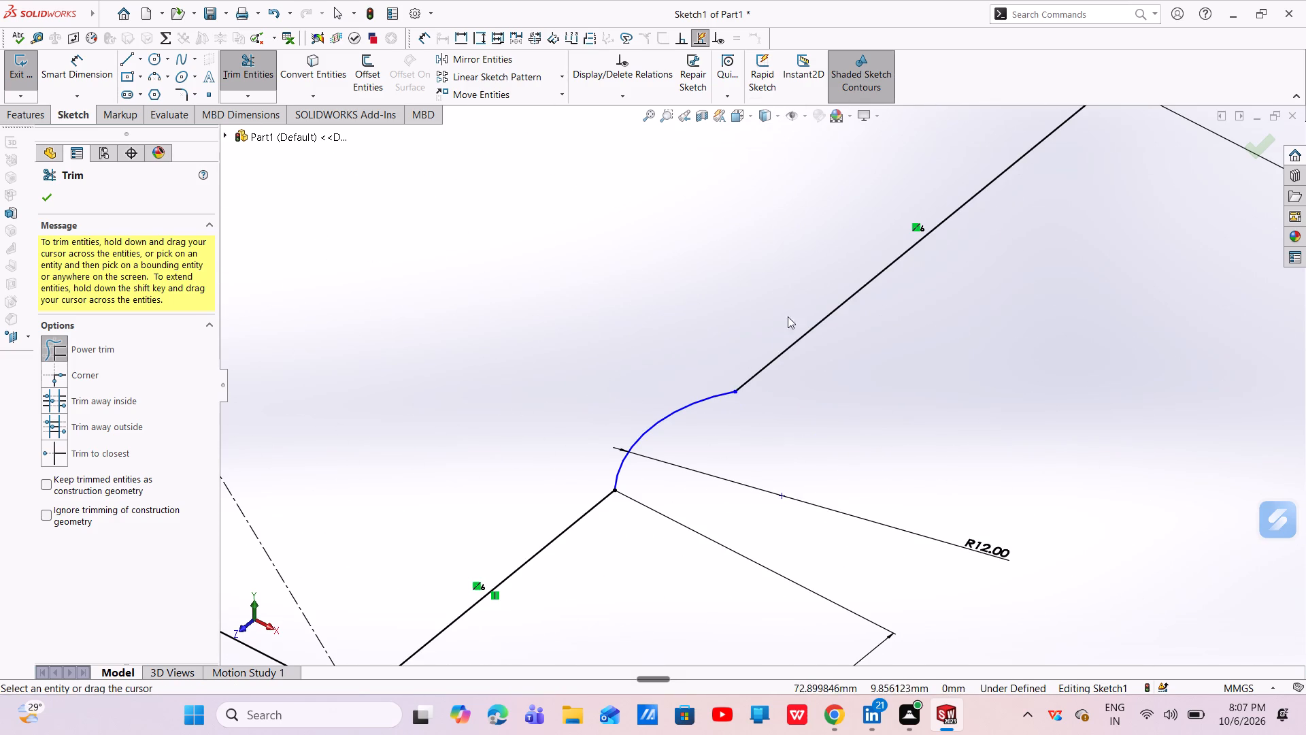
{"action": "left_click", "coordinate": [37, 199]}
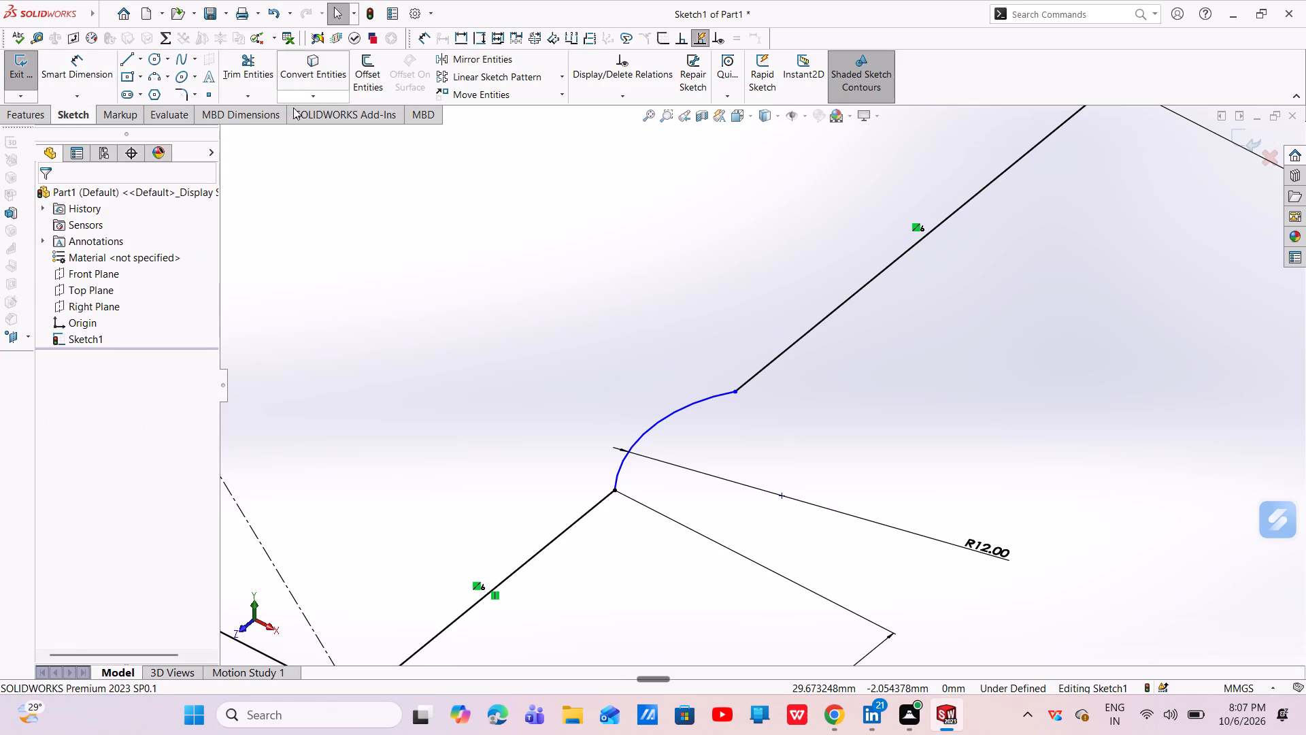
Draw a three-point arc of about 4 mm radius from the notch's free end to the right edge, bulging outward.
{"action": "left_click", "coordinate": [152, 81]}
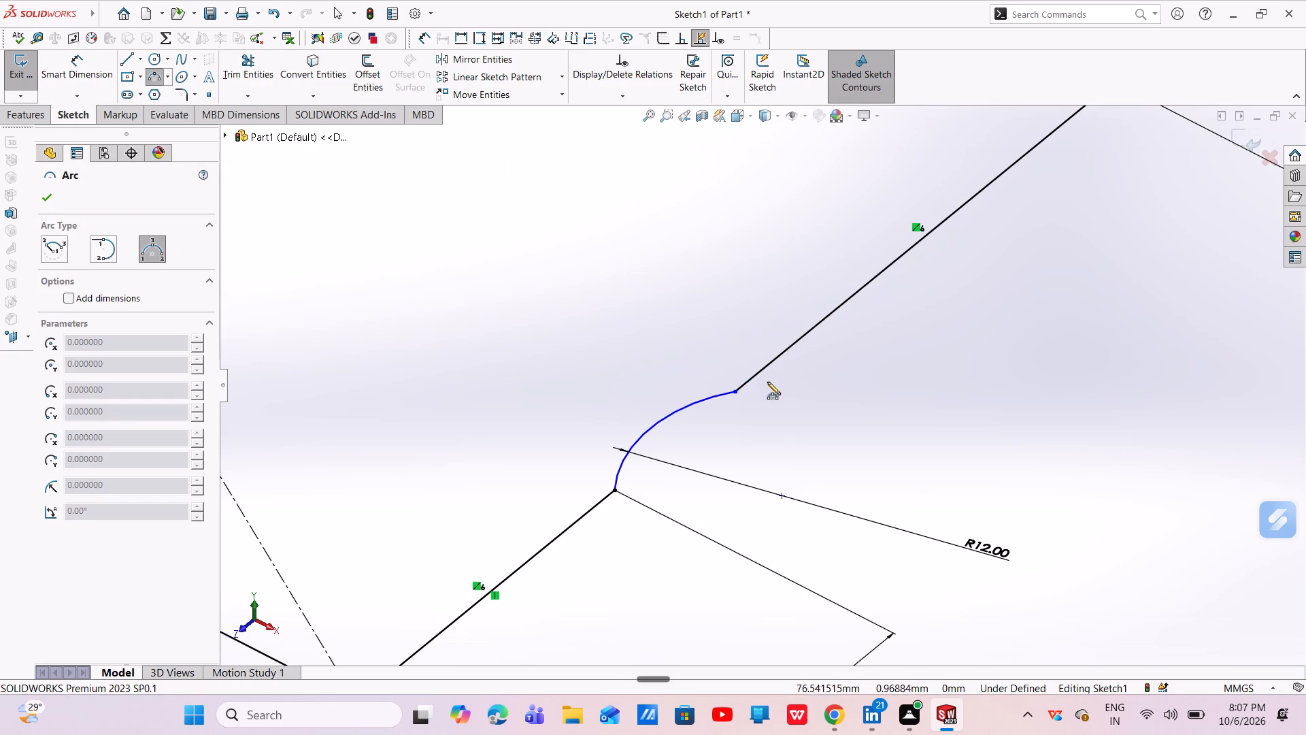
{"action": "left_click", "coordinate": [735, 393]}
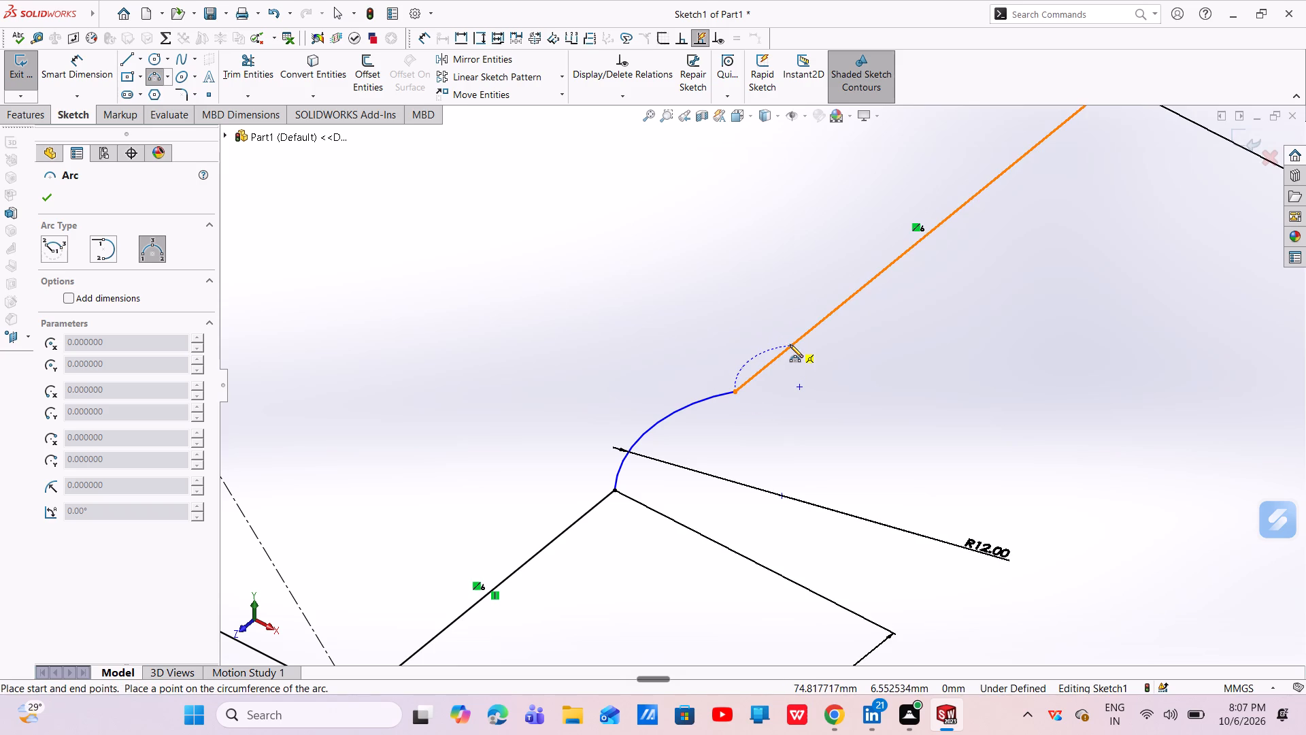
{"action": "left_click", "coordinate": [800, 337]}
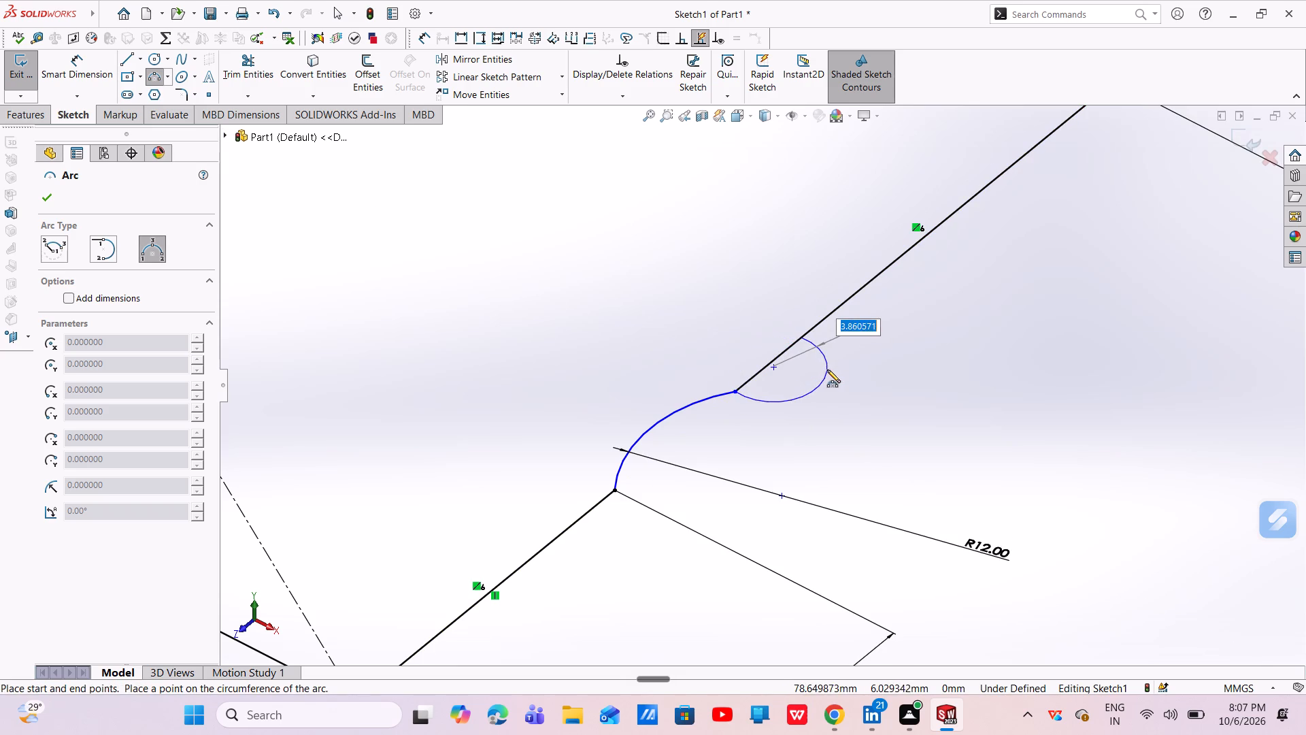
{"action": "left_click", "coordinate": [830, 355]}
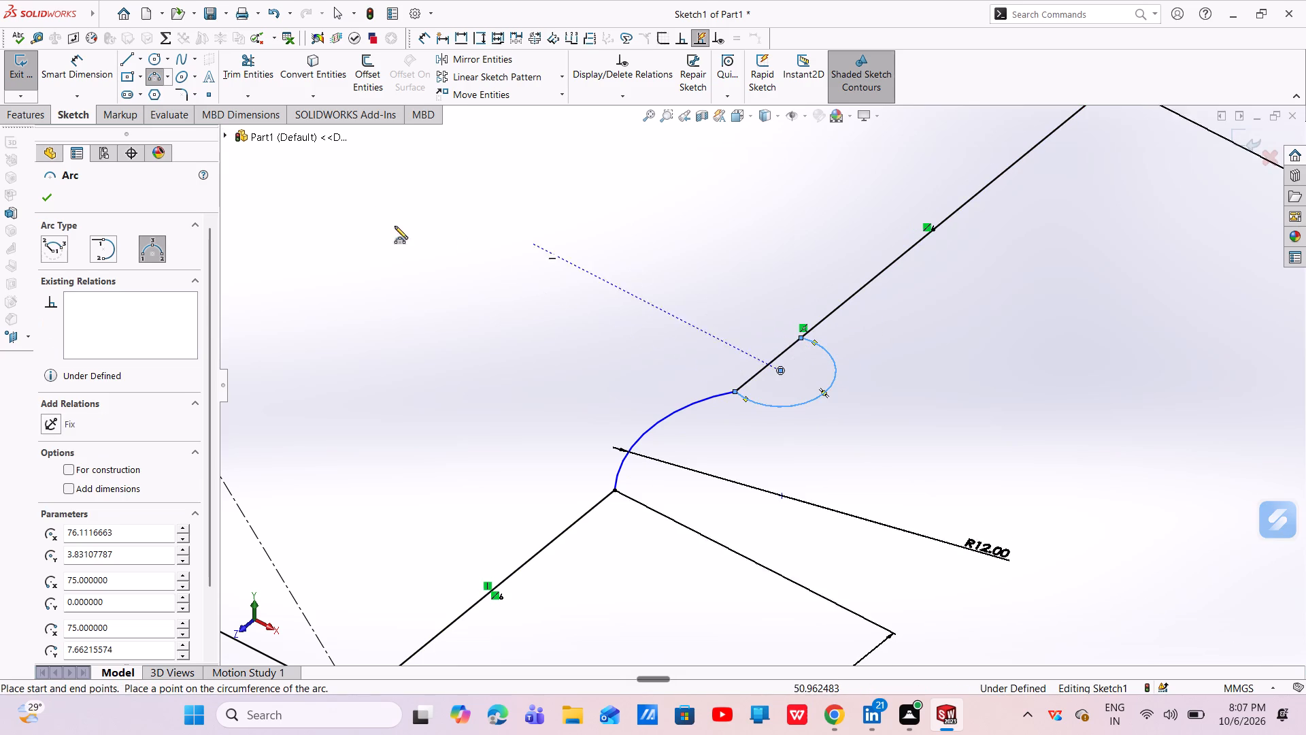
Dimension the outward-bulging arc with a radius of 12 mm.
{"action": "left_click", "coordinate": [67, 80]}
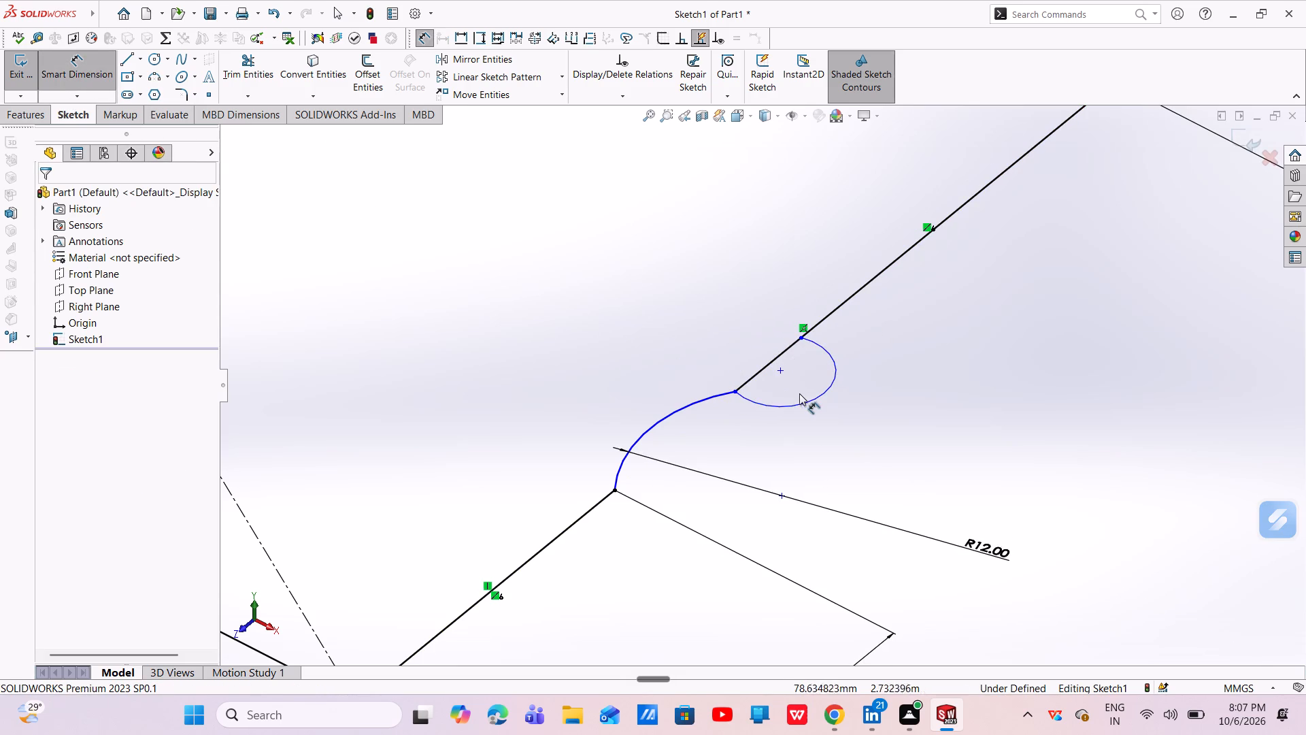
{"action": "left_click", "coordinate": [804, 403]}
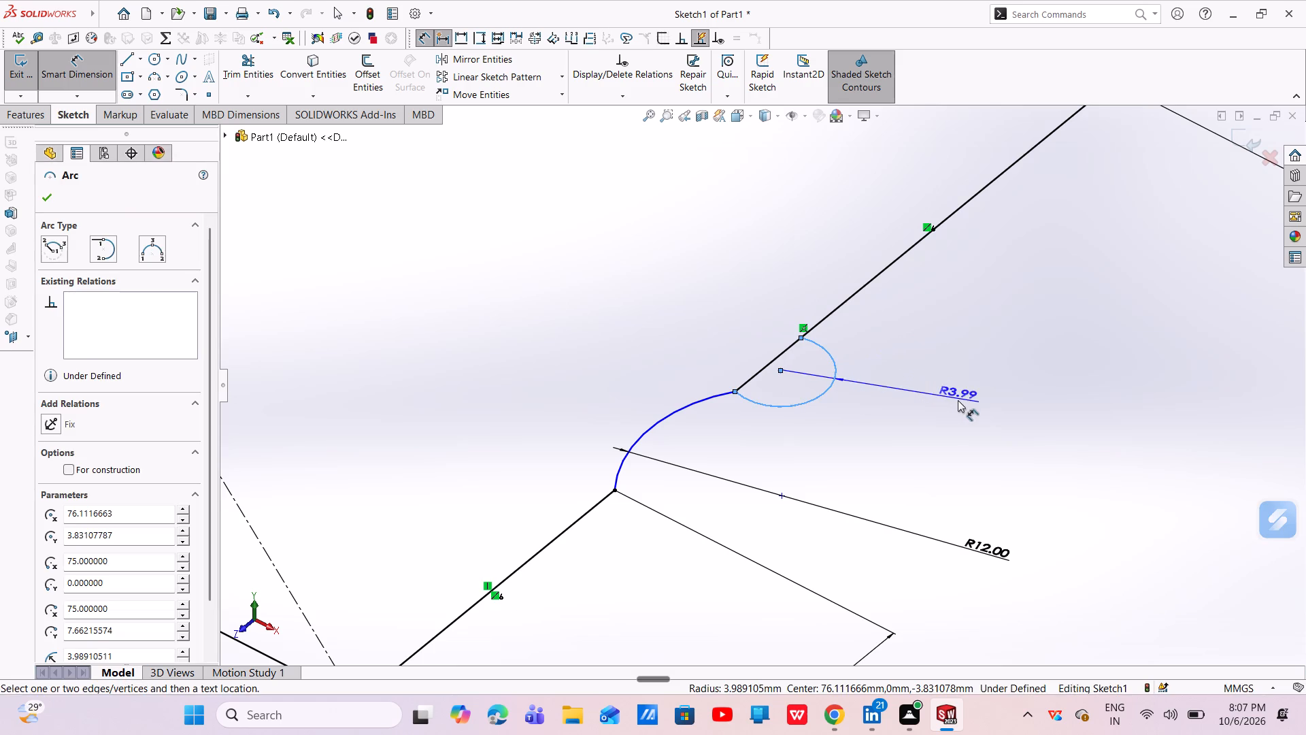
{"action": "left_click", "coordinate": [958, 400]}
{"action": "key", "text": "BackSpace"}
{"action": "type", "text": "12"}
{"action": "key", "text": "Return"}
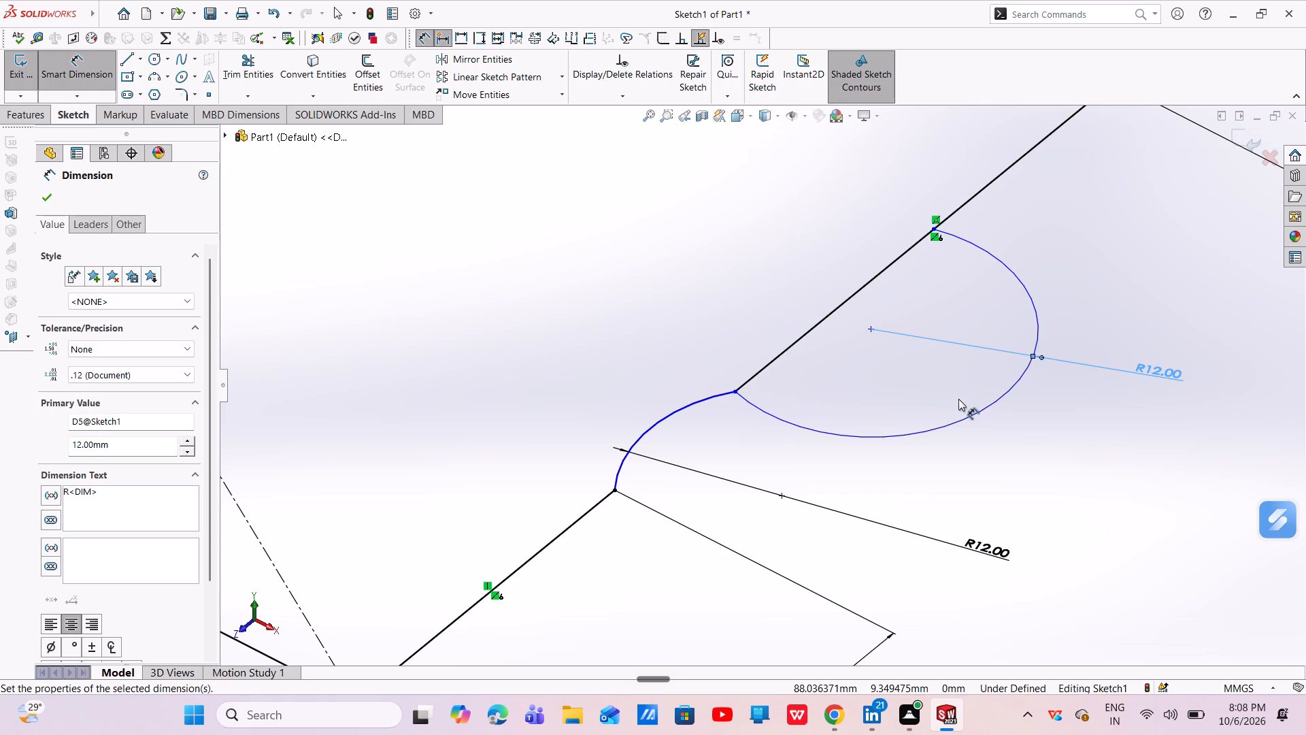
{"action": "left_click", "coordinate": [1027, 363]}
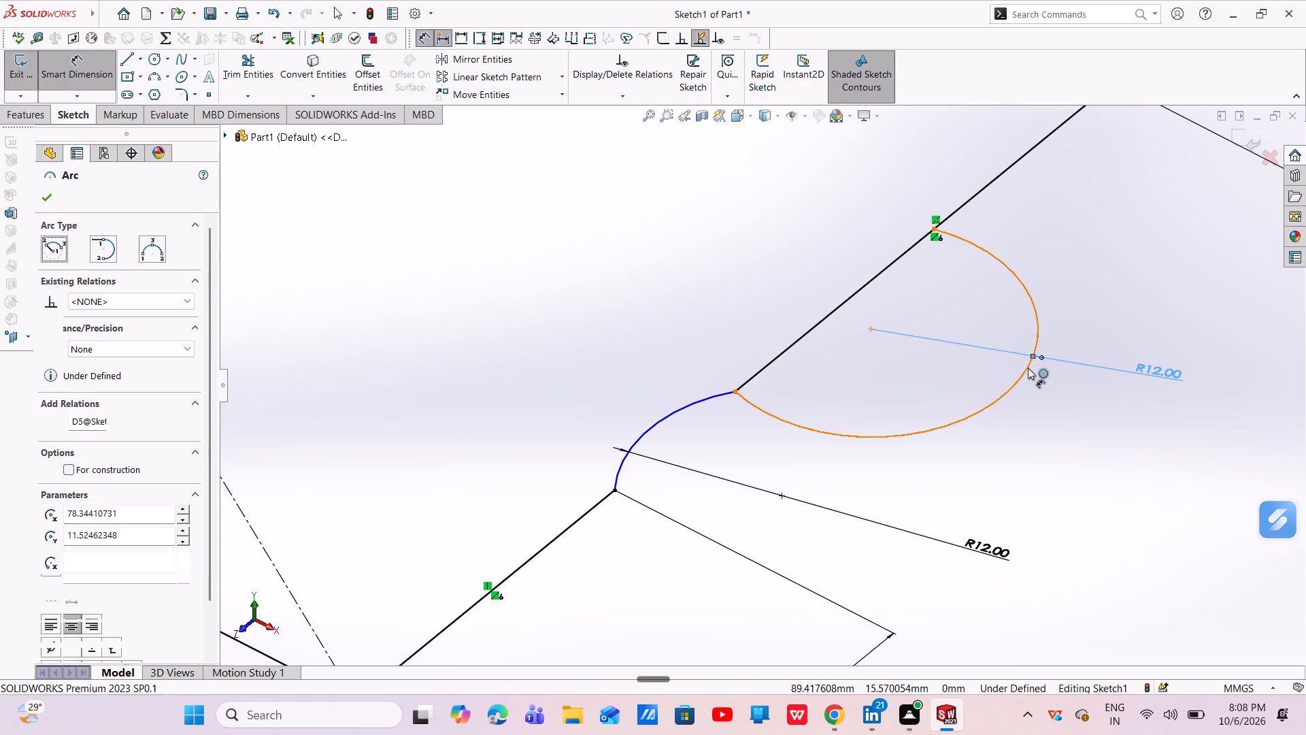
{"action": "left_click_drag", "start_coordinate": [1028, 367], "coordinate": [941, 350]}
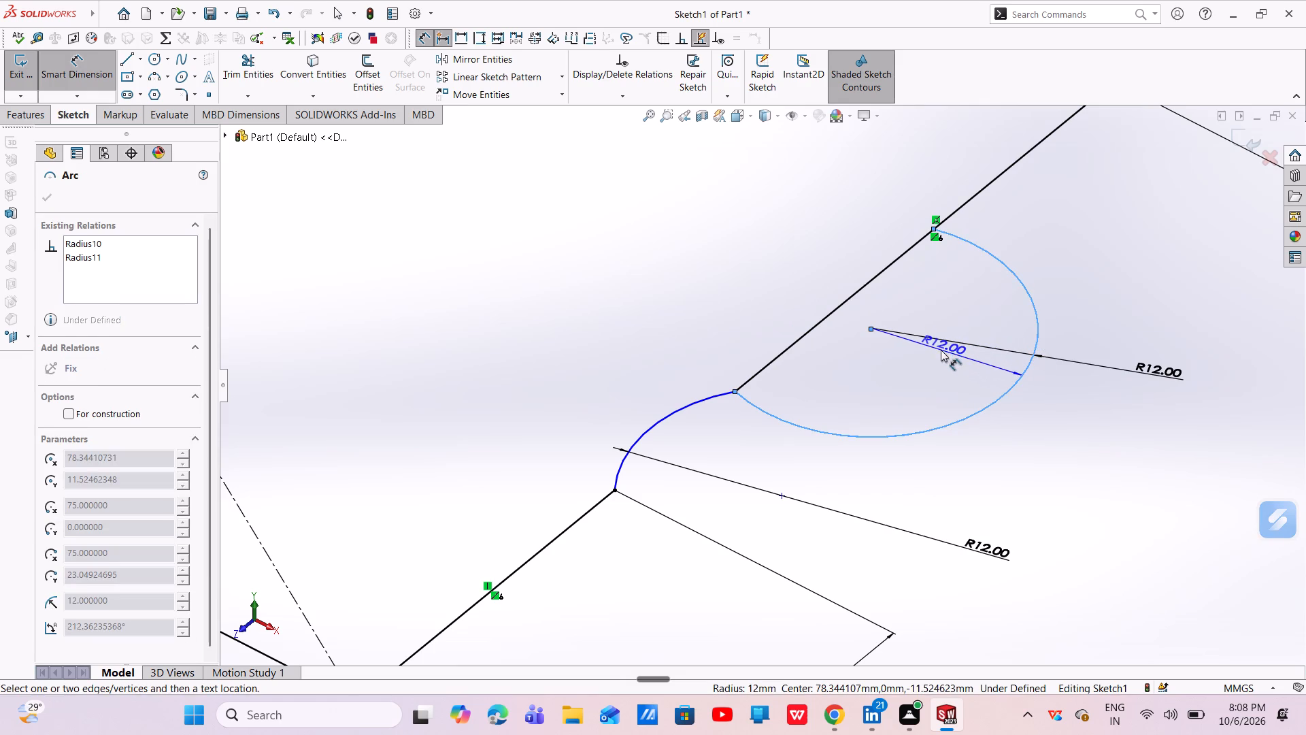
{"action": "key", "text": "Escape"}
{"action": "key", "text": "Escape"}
Pull the outward 12 mm arc in toward the rectangle, reshaping it to a sweep of about 97°.
{"action": "left_click_drag", "start_coordinate": [1006, 394], "coordinate": [931, 359]}
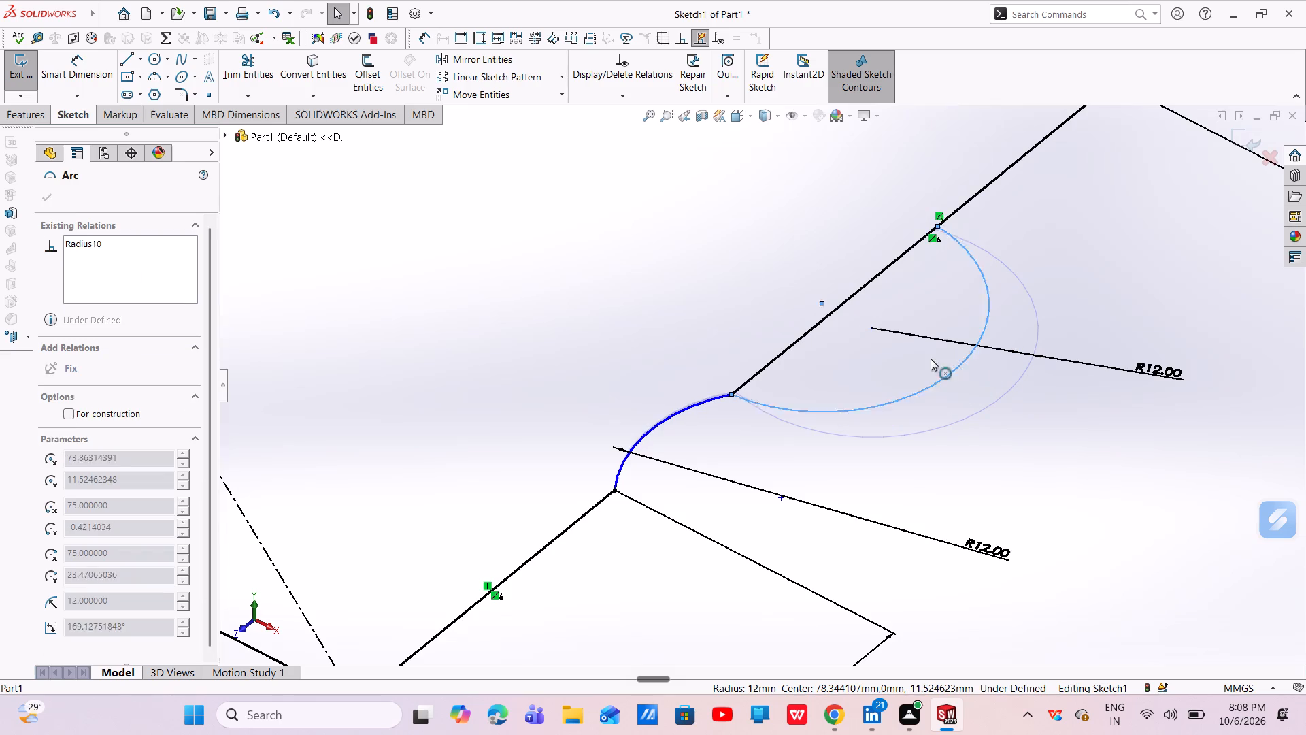
{"action": "left_click_drag", "start_coordinate": [931, 359], "coordinate": [883, 333]}
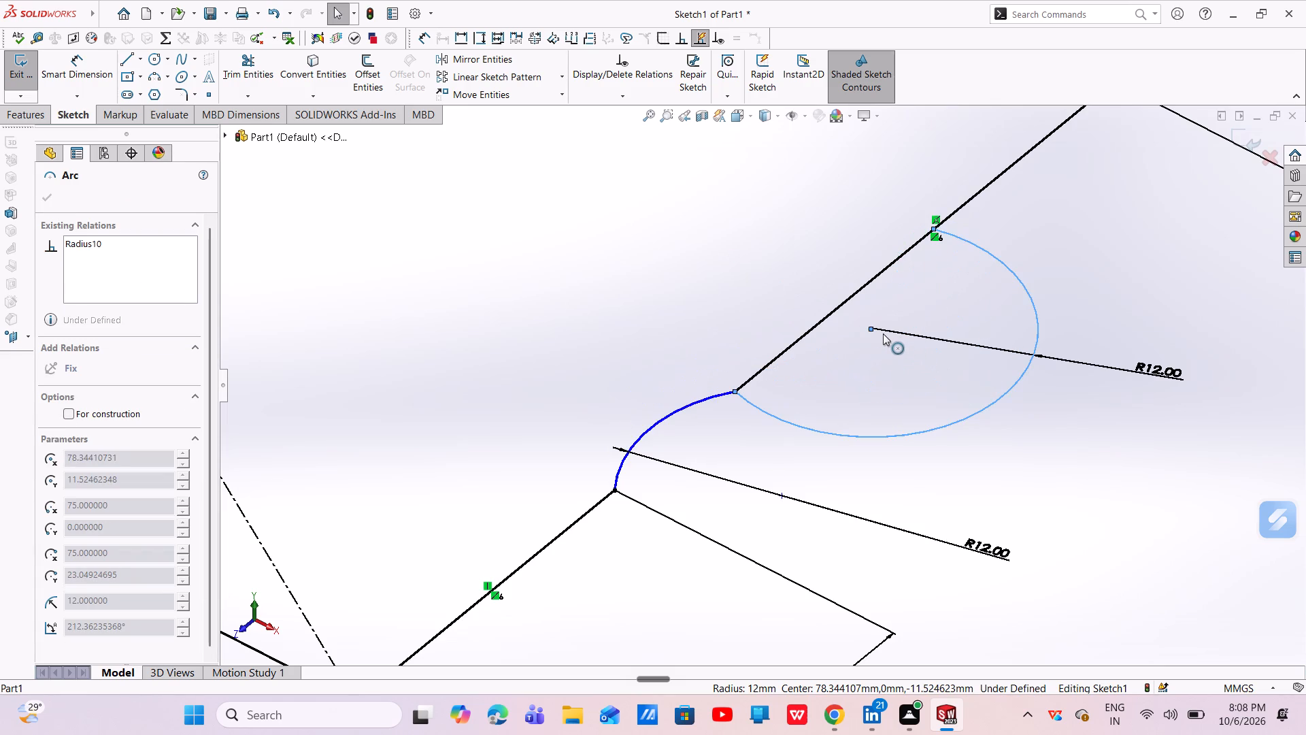
{"action": "left_click_drag", "start_coordinate": [883, 333], "coordinate": [897, 348]}
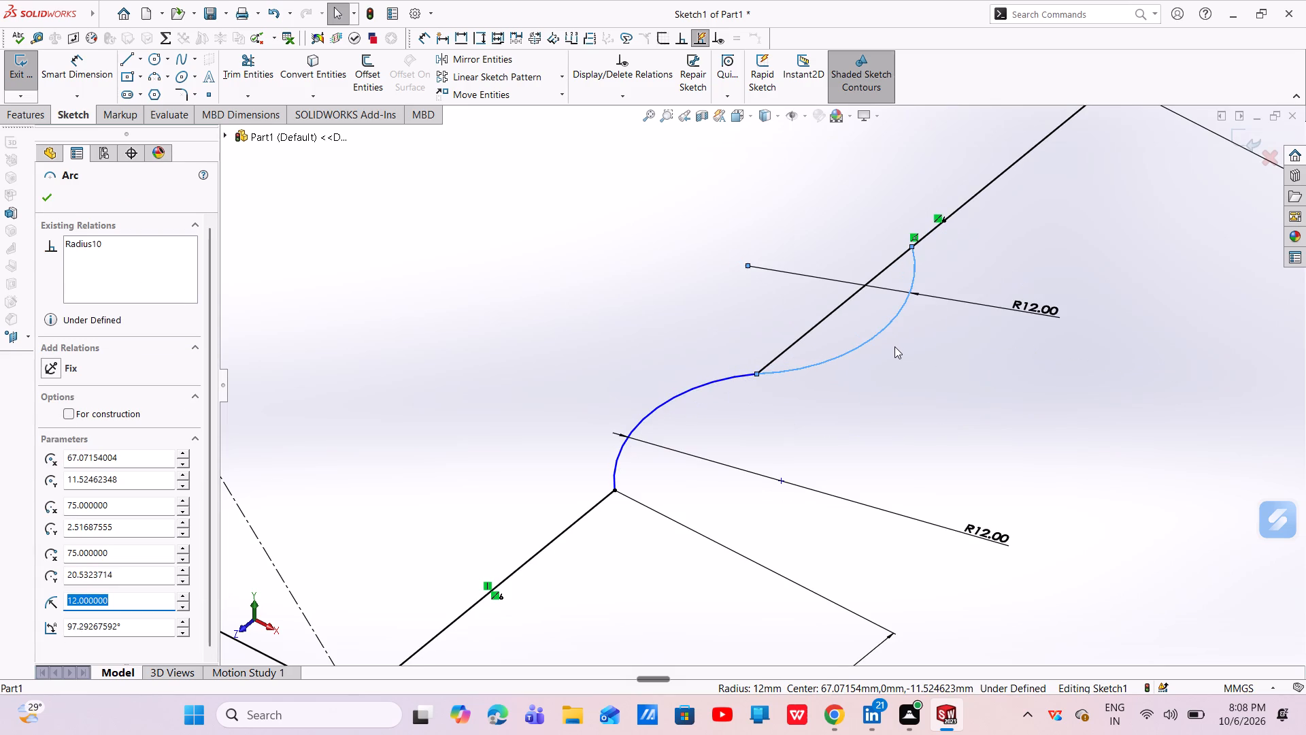
Trim away the straight edge segment spanning the outward arc so both arcs form one continuous S-shaped profile.
{"action": "left_click", "coordinate": [254, 56]}
{"action": "left_click_drag", "start_coordinate": [753, 282], "coordinate": [826, 323]}
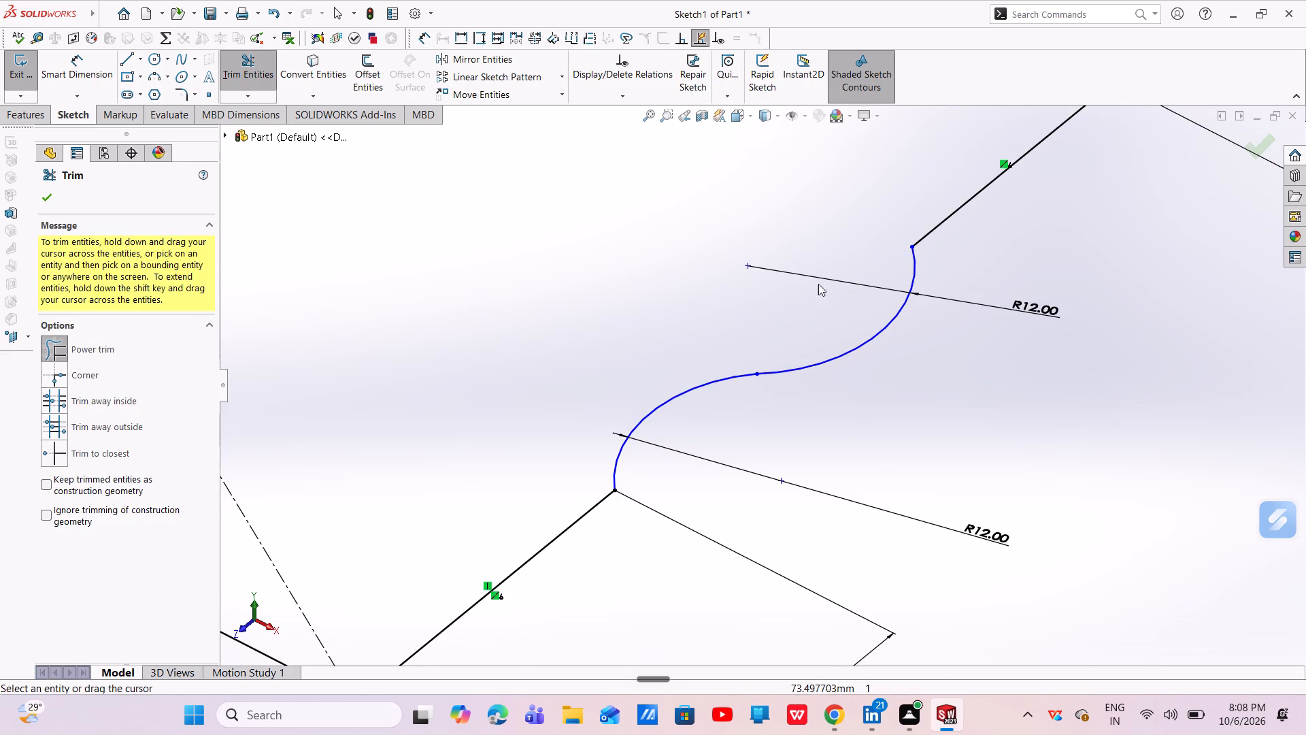
{"action": "scroll", "coordinate": [818, 272], "scroll_direction": "up", "scroll_amount": 5}
{"action": "middle_click_drag", "start_coordinate": [848, 380], "coordinate": [897, 463]}
{"action": "scroll", "coordinate": [858, 359], "scroll_direction": "up", "scroll_amount": 1}
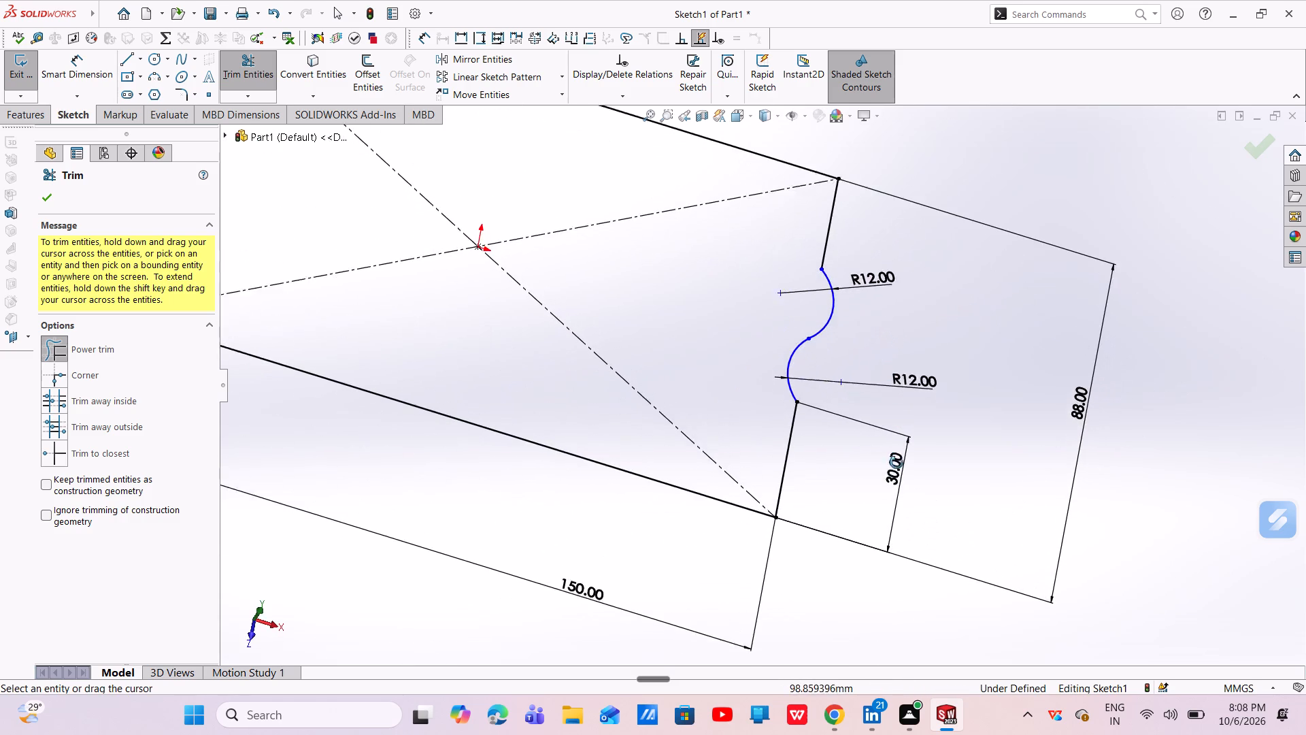
{"action": "middle_click_drag", "start_coordinate": [897, 463], "coordinate": [897, 483]}
{"action": "scroll", "coordinate": [890, 319], "scroll_direction": "up", "scroll_amount": 2}
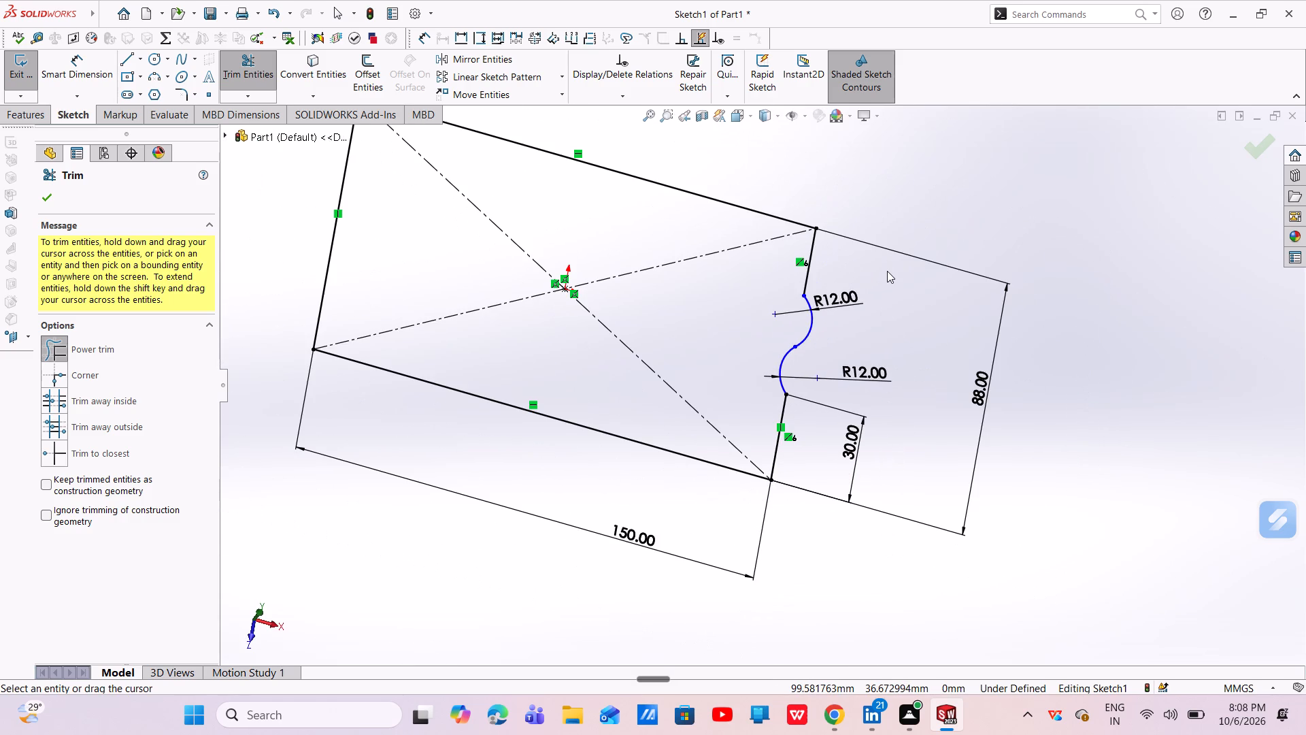
{"action": "left_click", "coordinate": [48, 200]}
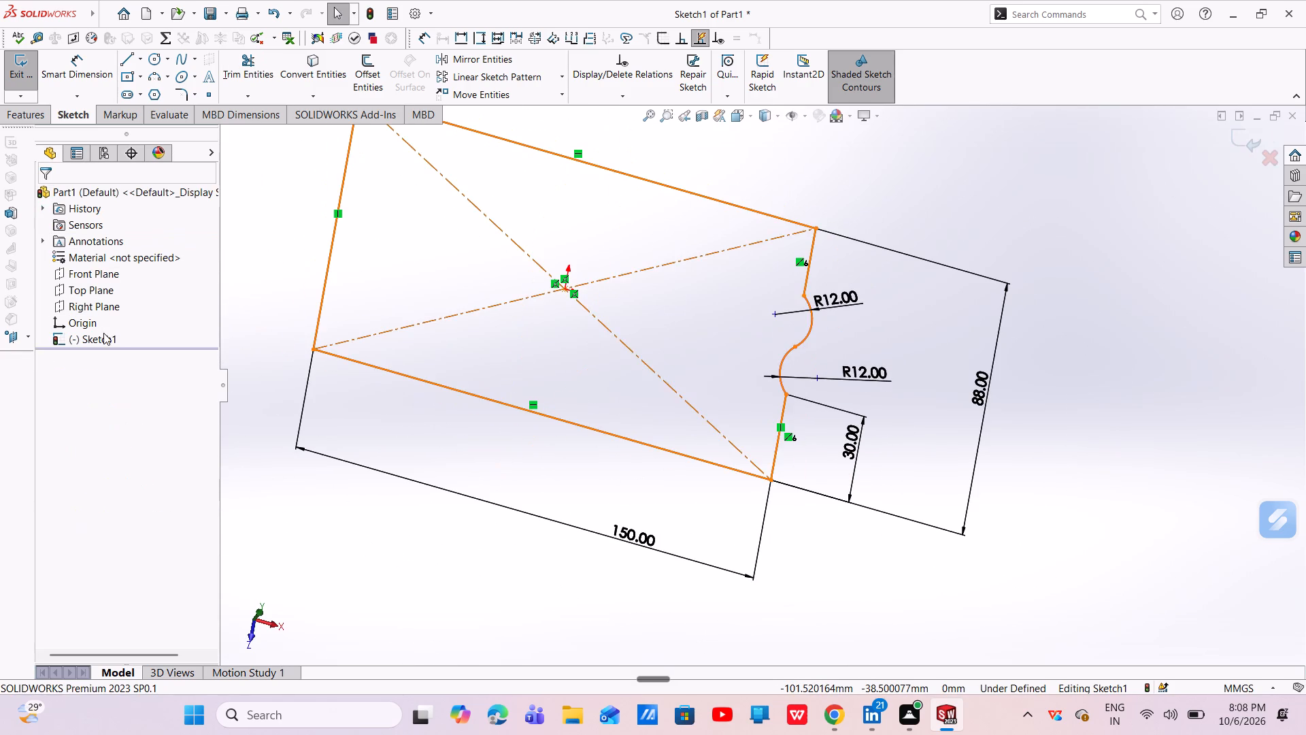
Draw a vertical line about 10 mm long down the right edge from the rectangle's upper right corner.
{"action": "left_click", "coordinate": [103, 333]}
{"action": "left_click", "coordinate": [134, 312]}
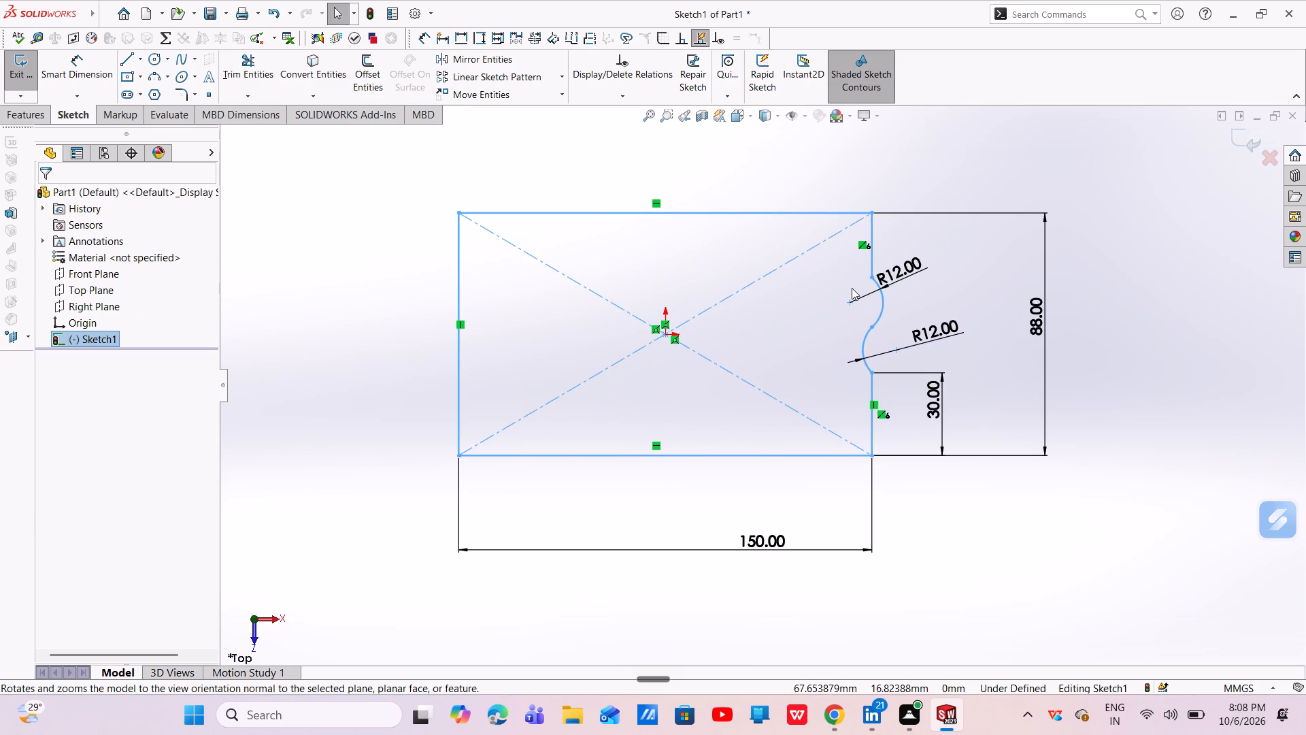
{"action": "scroll", "coordinate": [905, 226], "scroll_direction": "down", "scroll_amount": 6}
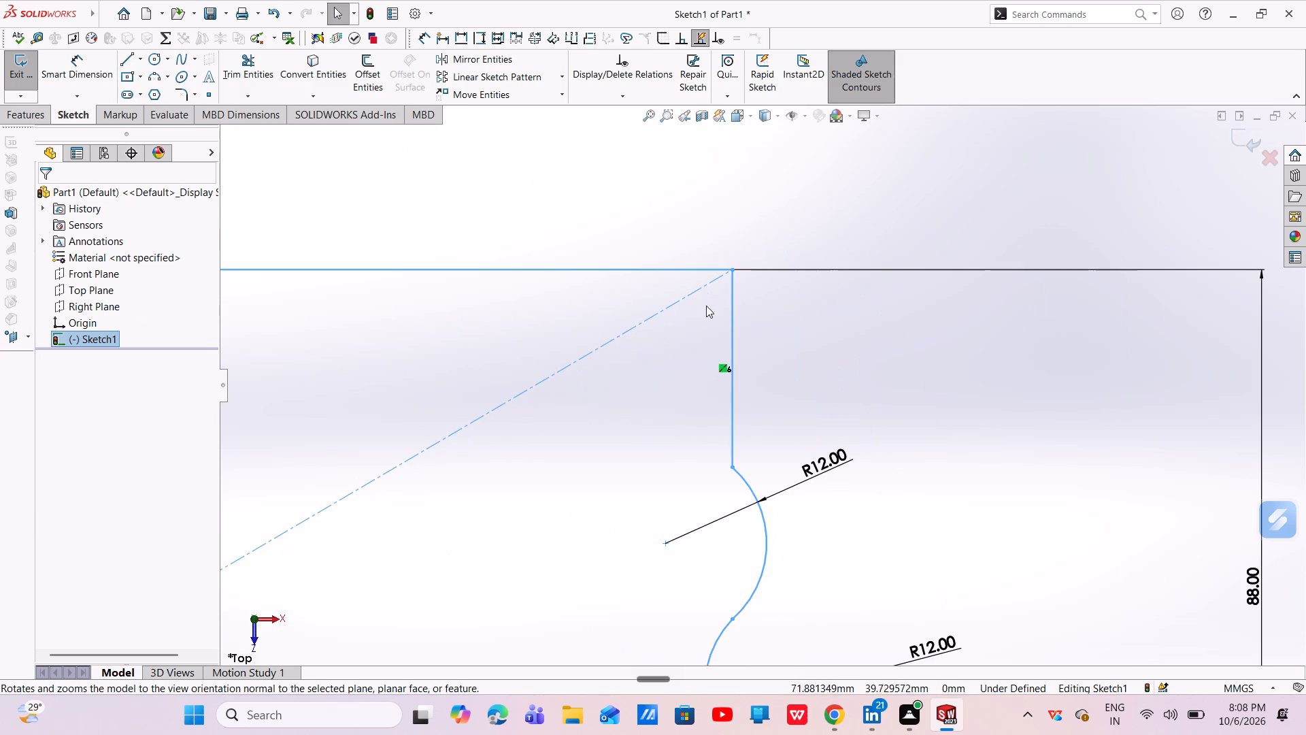
{"action": "left_click", "coordinate": [119, 65]}
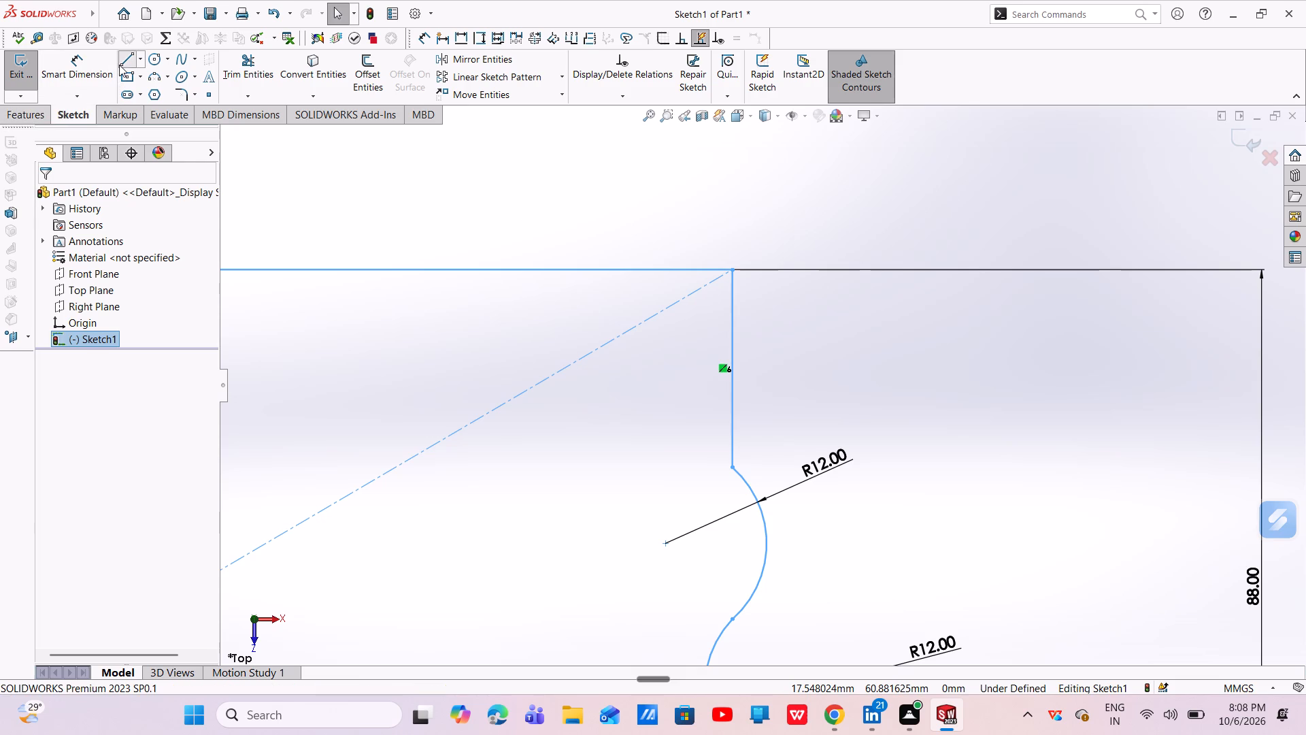
{"action": "left_click", "coordinate": [734, 269]}
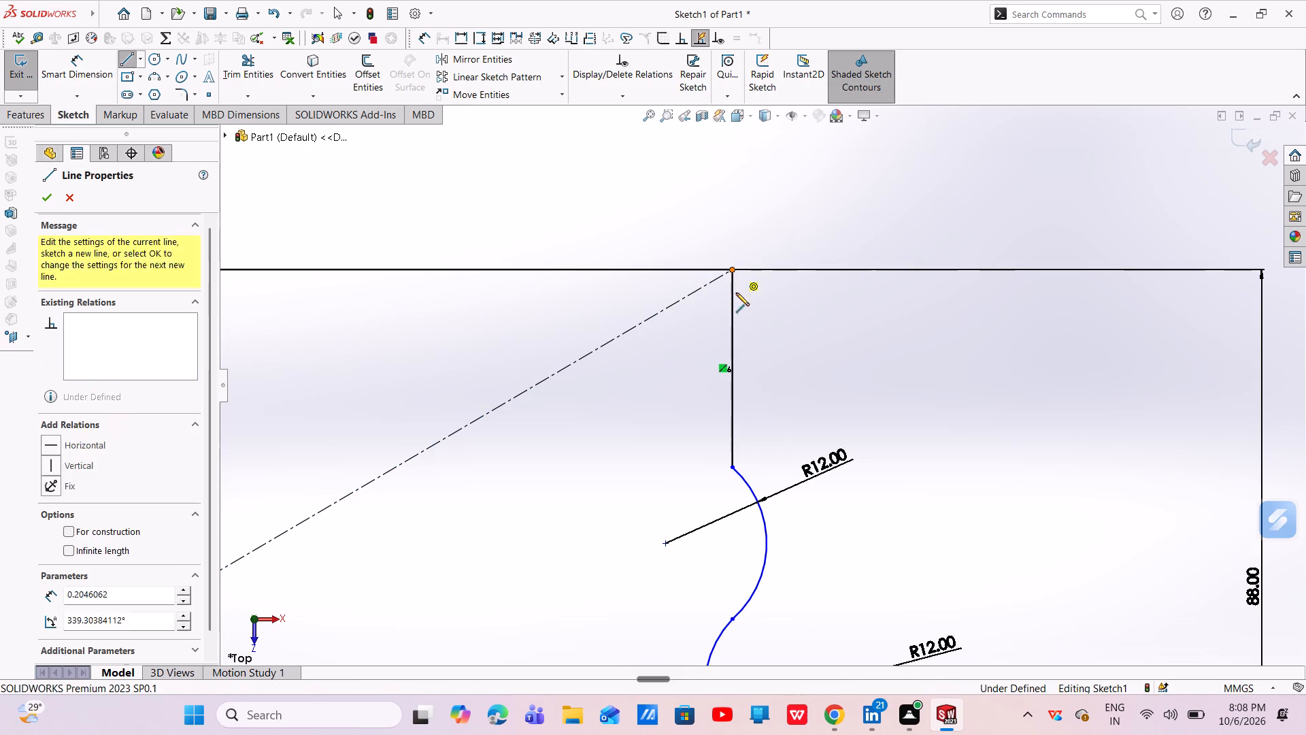
{"action": "left_click", "coordinate": [731, 357]}
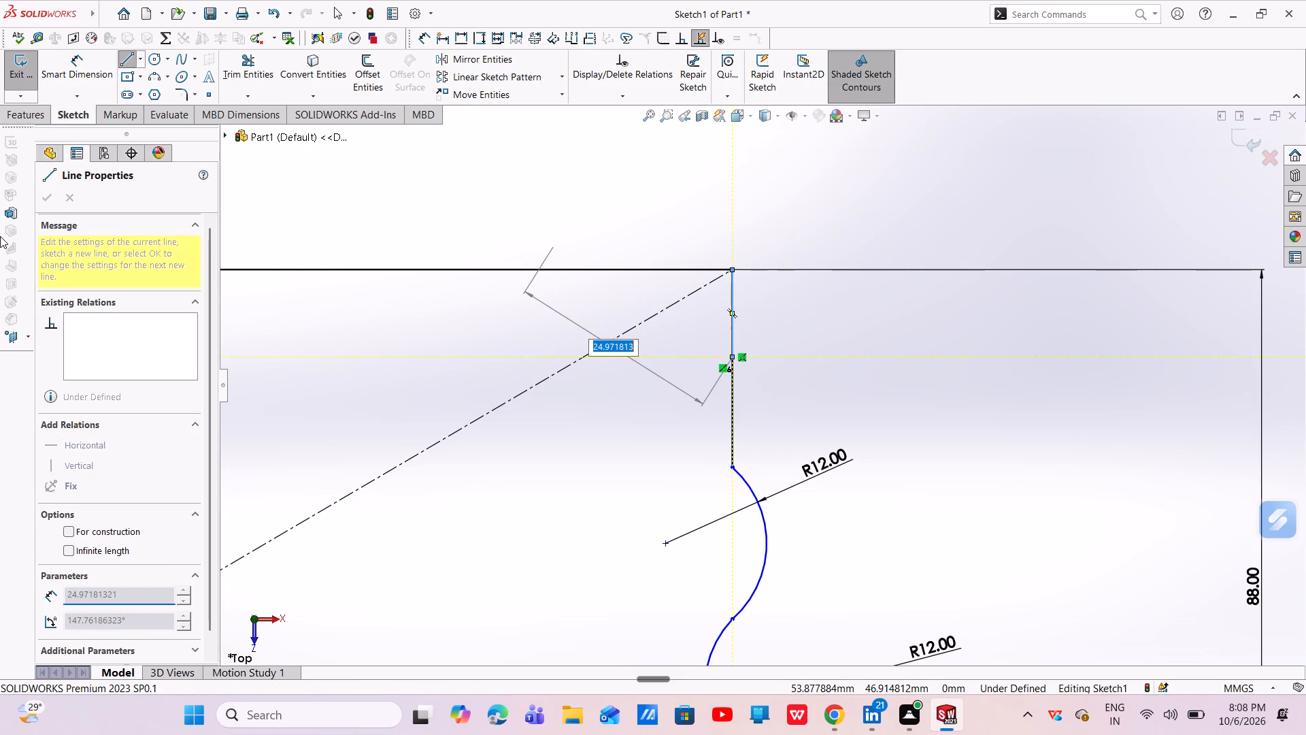
{"action": "key", "text": "Escape"}
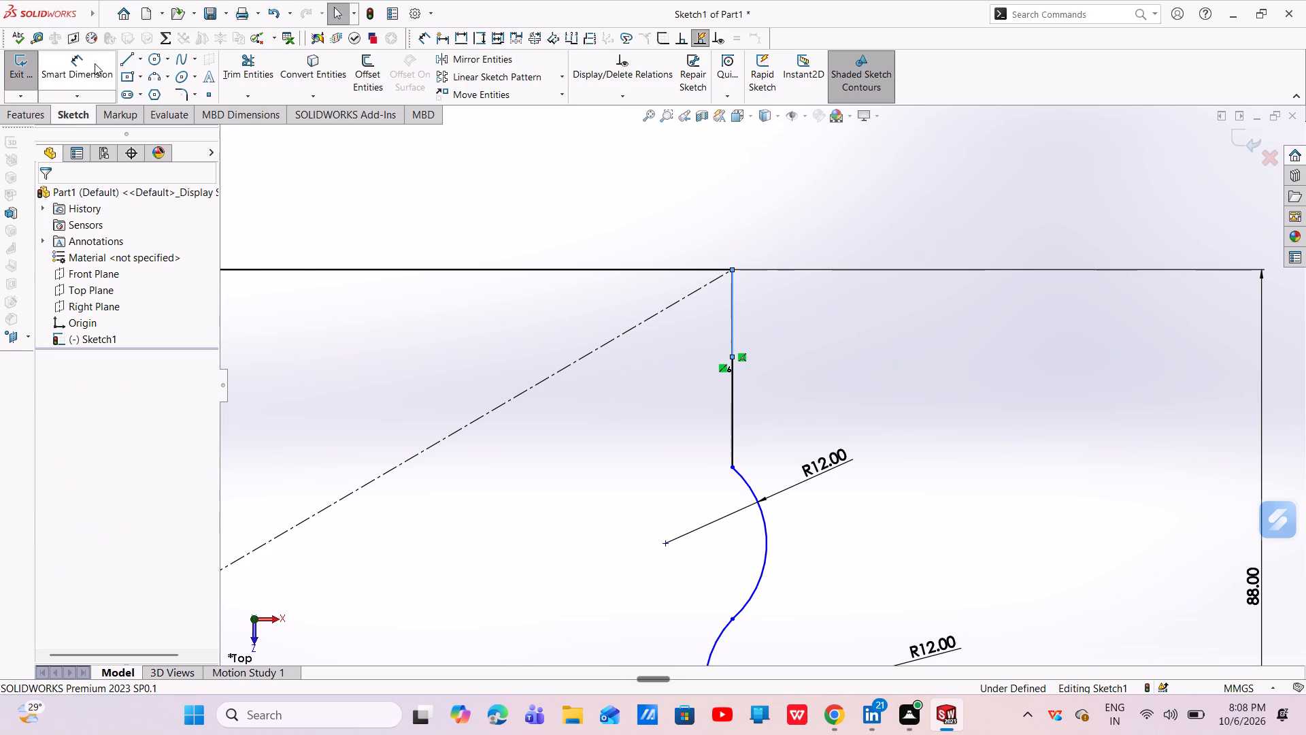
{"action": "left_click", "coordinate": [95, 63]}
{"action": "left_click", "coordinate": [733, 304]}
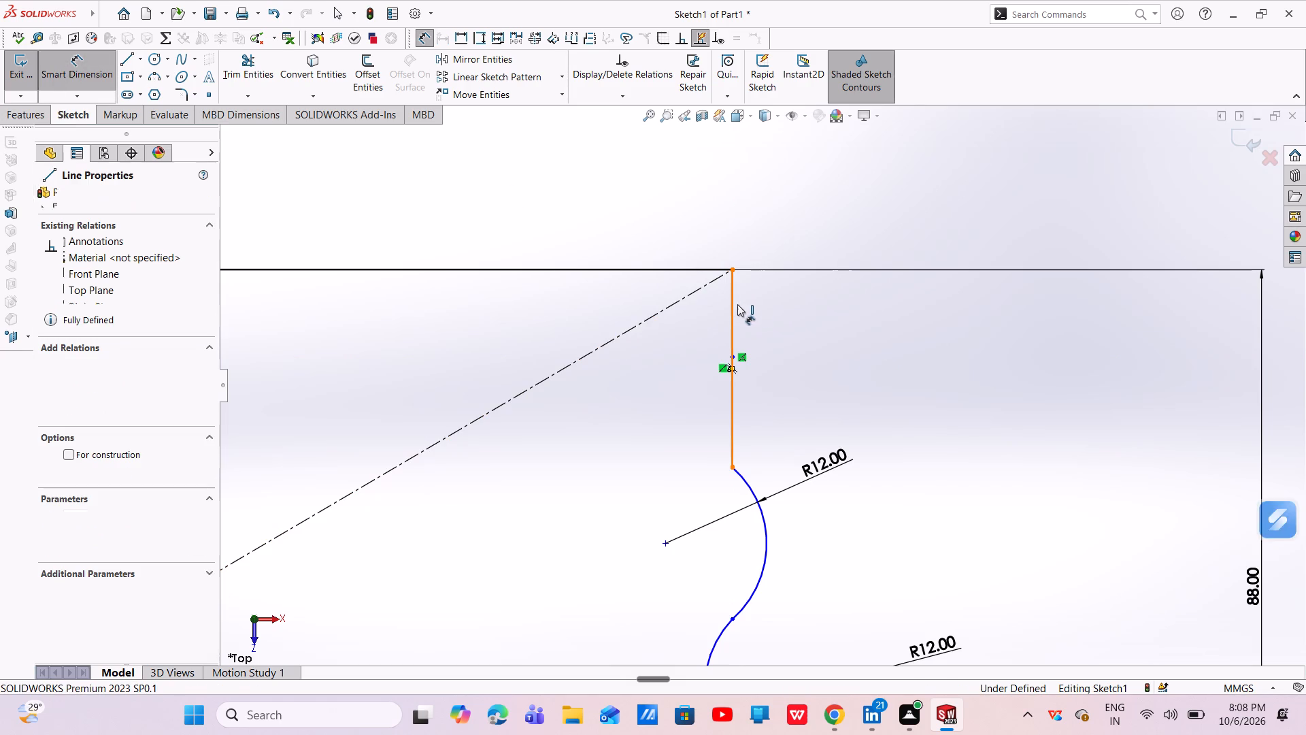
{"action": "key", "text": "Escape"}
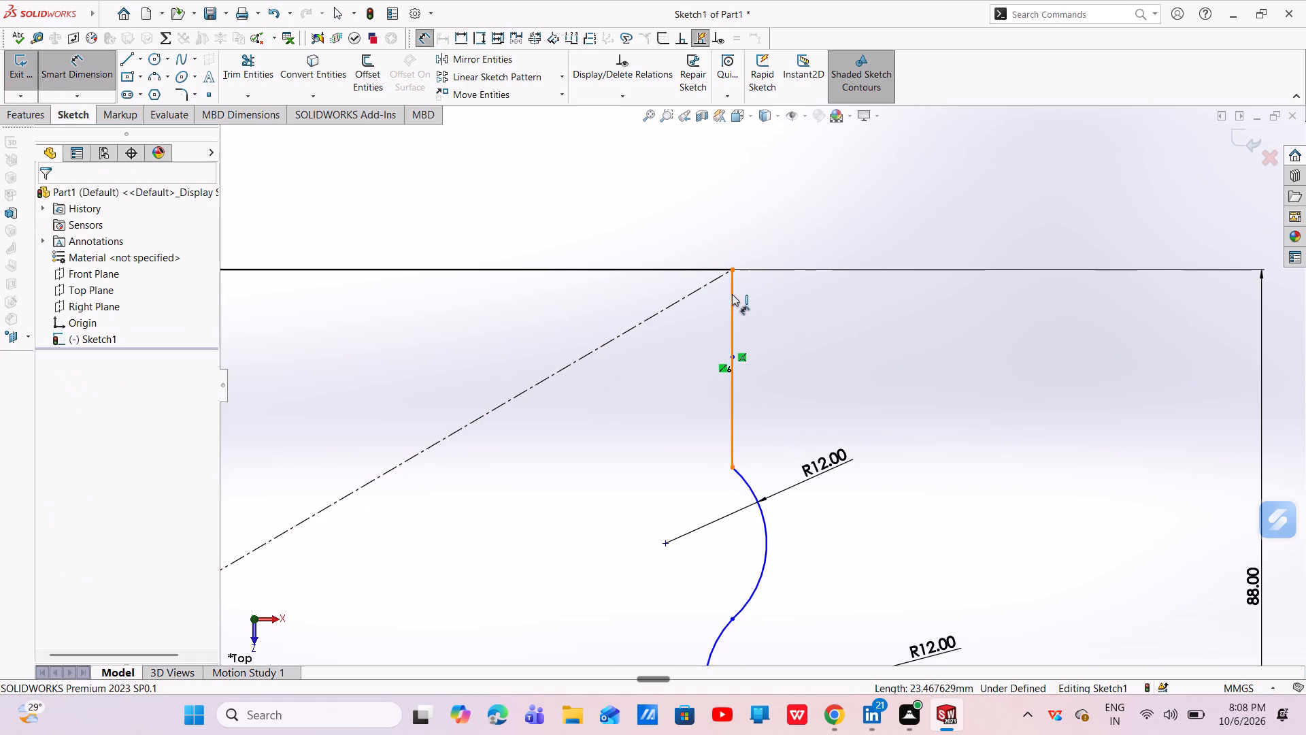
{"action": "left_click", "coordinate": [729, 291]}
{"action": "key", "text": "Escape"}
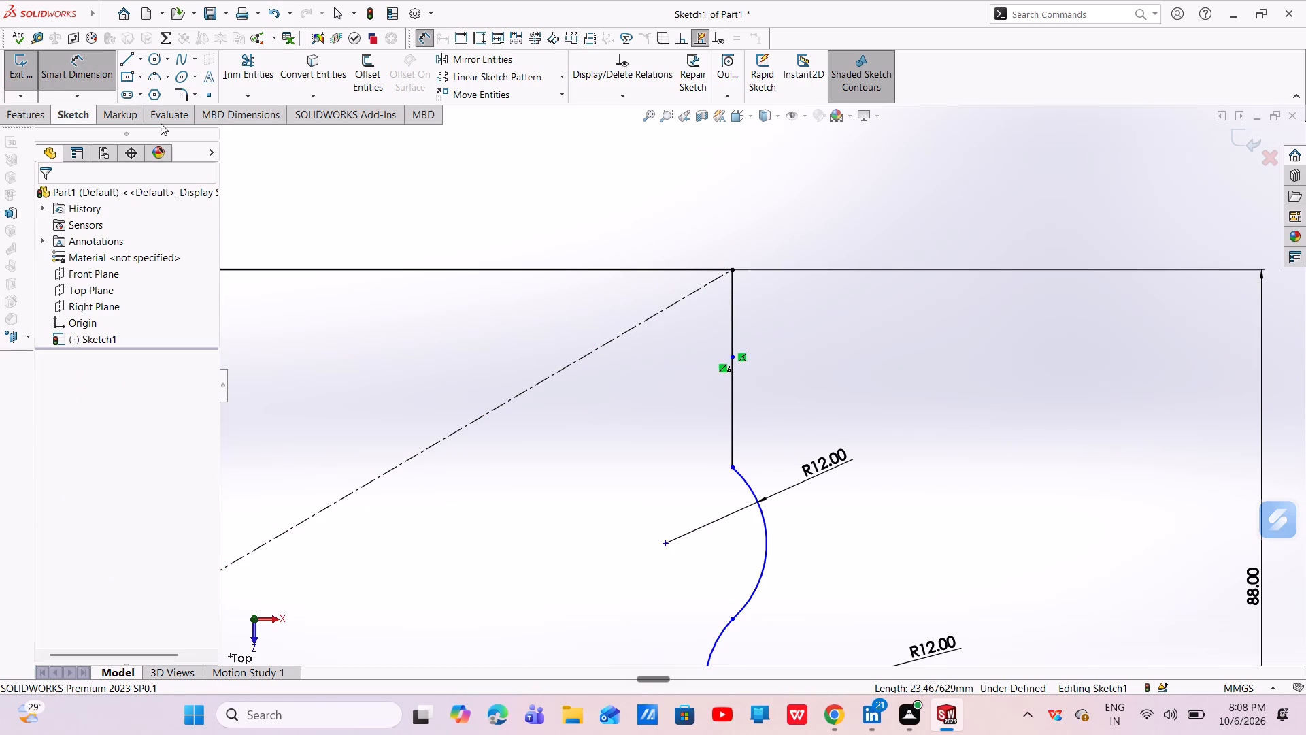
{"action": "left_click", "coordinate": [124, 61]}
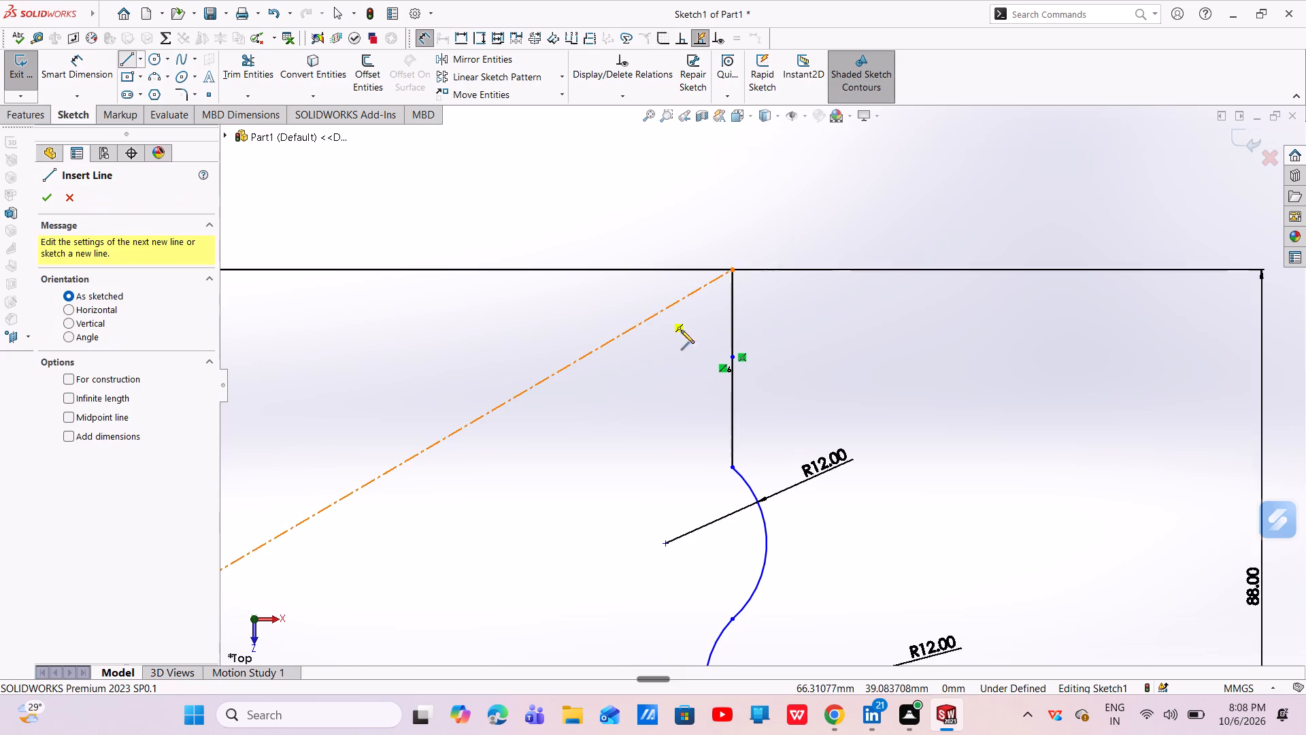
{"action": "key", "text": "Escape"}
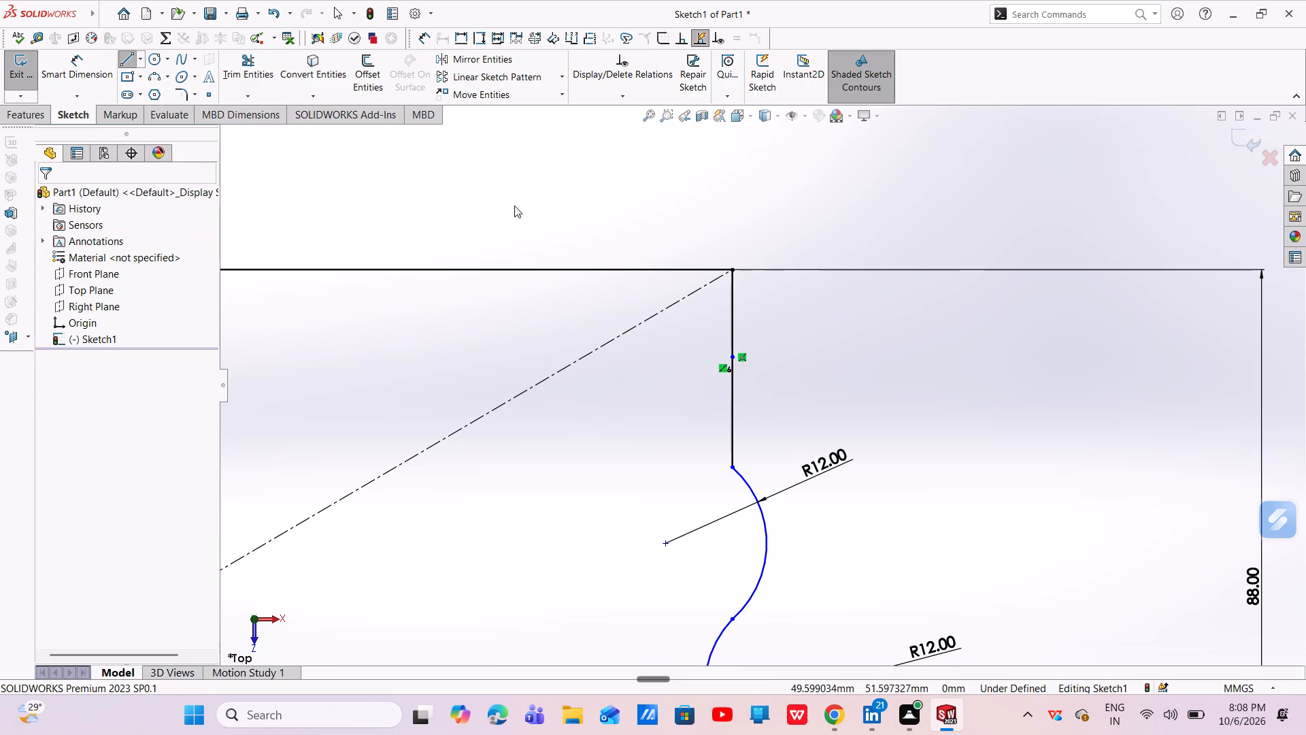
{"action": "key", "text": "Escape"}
Dimension the short line's lower endpoint 10 mm from the rectangle's upper right corner.
{"action": "left_click", "coordinate": [90, 70]}
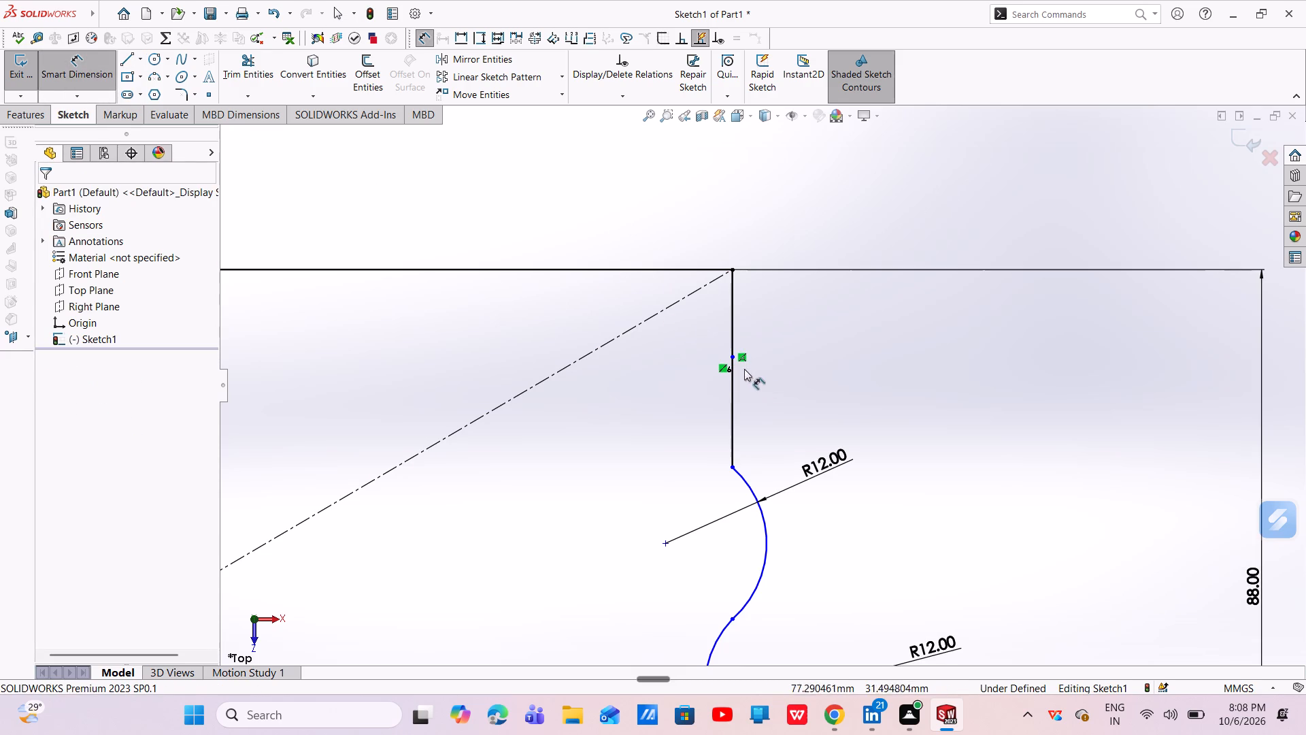
{"action": "left_click", "coordinate": [733, 361]}
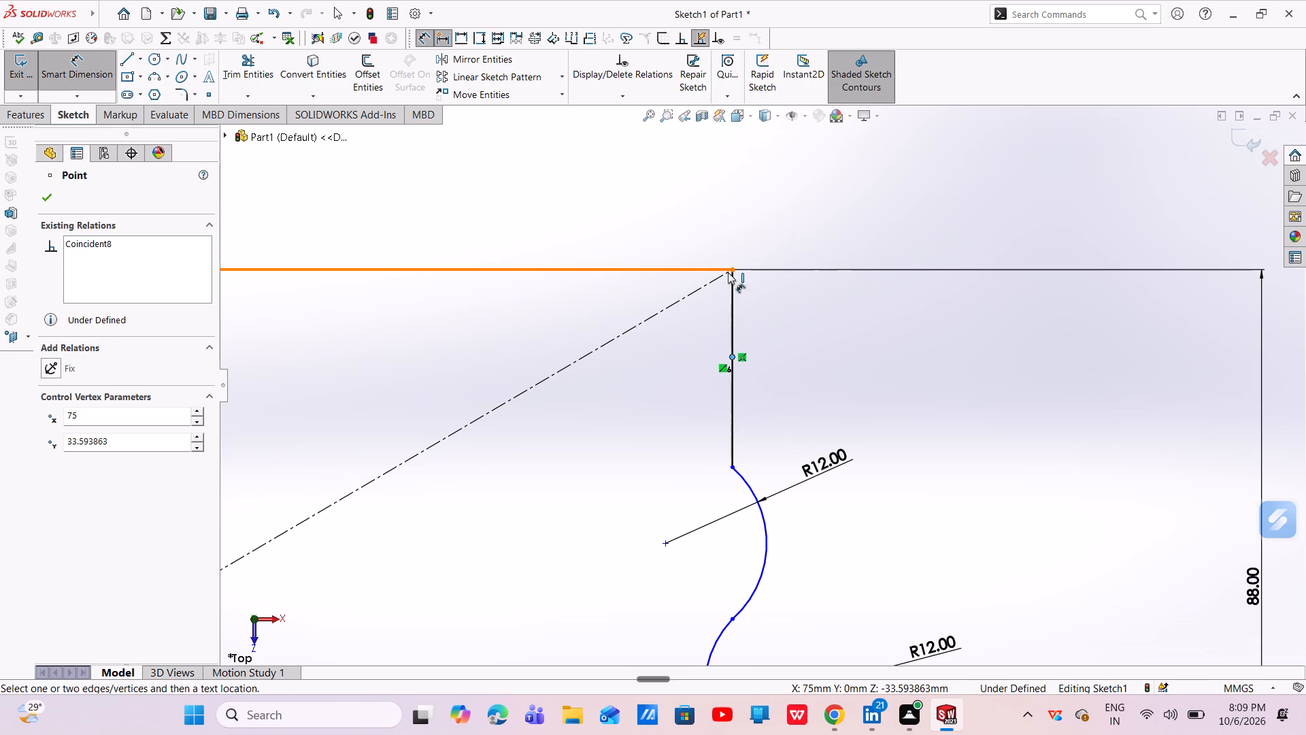
{"action": "left_click", "coordinate": [731, 269]}
{"action": "left_click", "coordinate": [846, 311]}
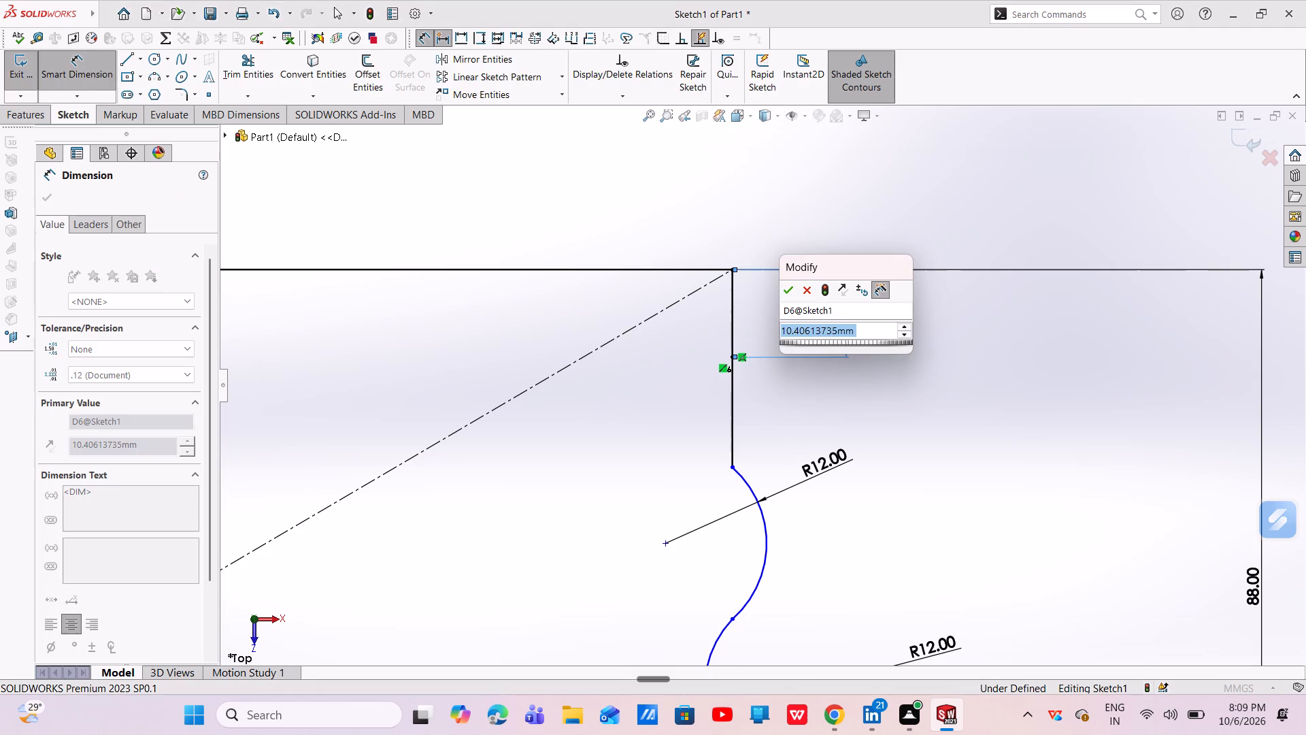
{"action": "key", "text": "BackSpace"}
{"action": "type", "text": "10"}
{"action": "key", "text": "Return"}
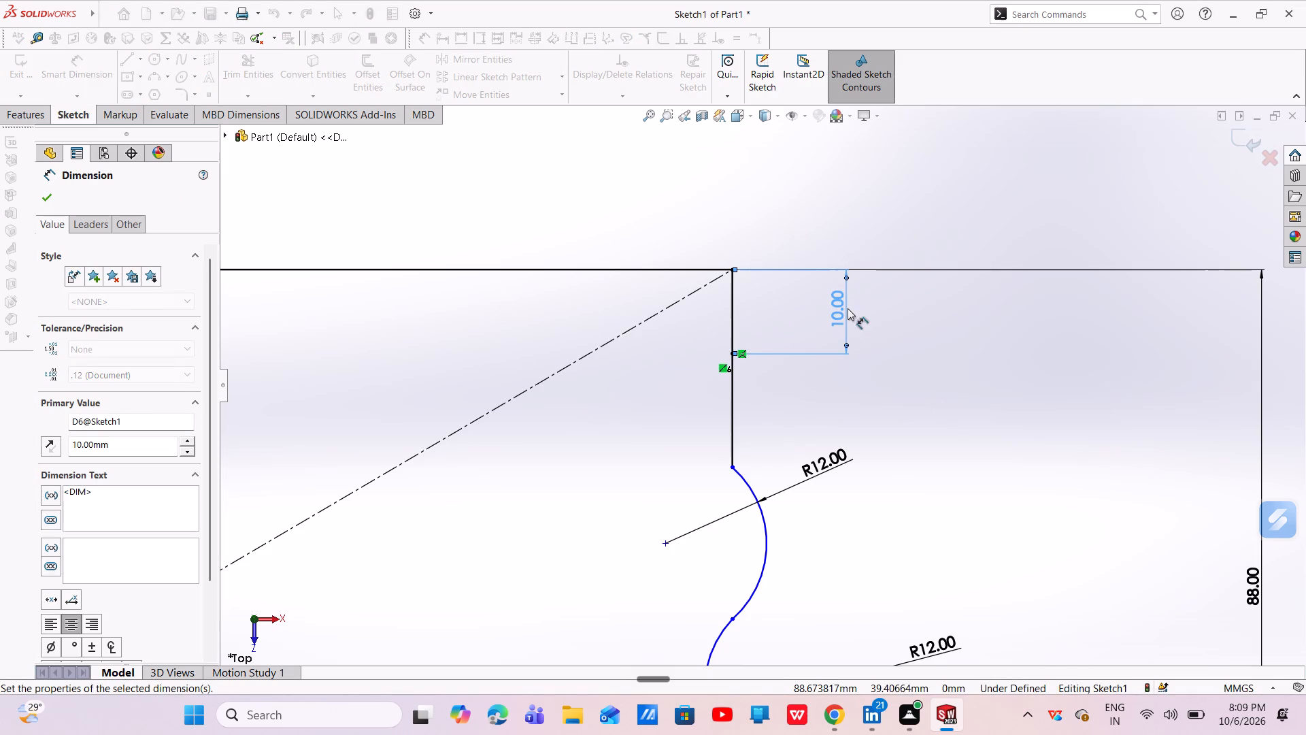
{"action": "left_click", "coordinate": [52, 198]}
{"action": "key", "text": "Escape"}
Draw a vertical midpoint line about 136 mm long centred on the origin, extending beyond the rectangle's top and bottom edges.
{"action": "scroll", "coordinate": [855, 485], "scroll_direction": "up", "scroll_amount": 5}
{"action": "scroll", "coordinate": [709, 539], "scroll_direction": "up", "scroll_amount": 3}
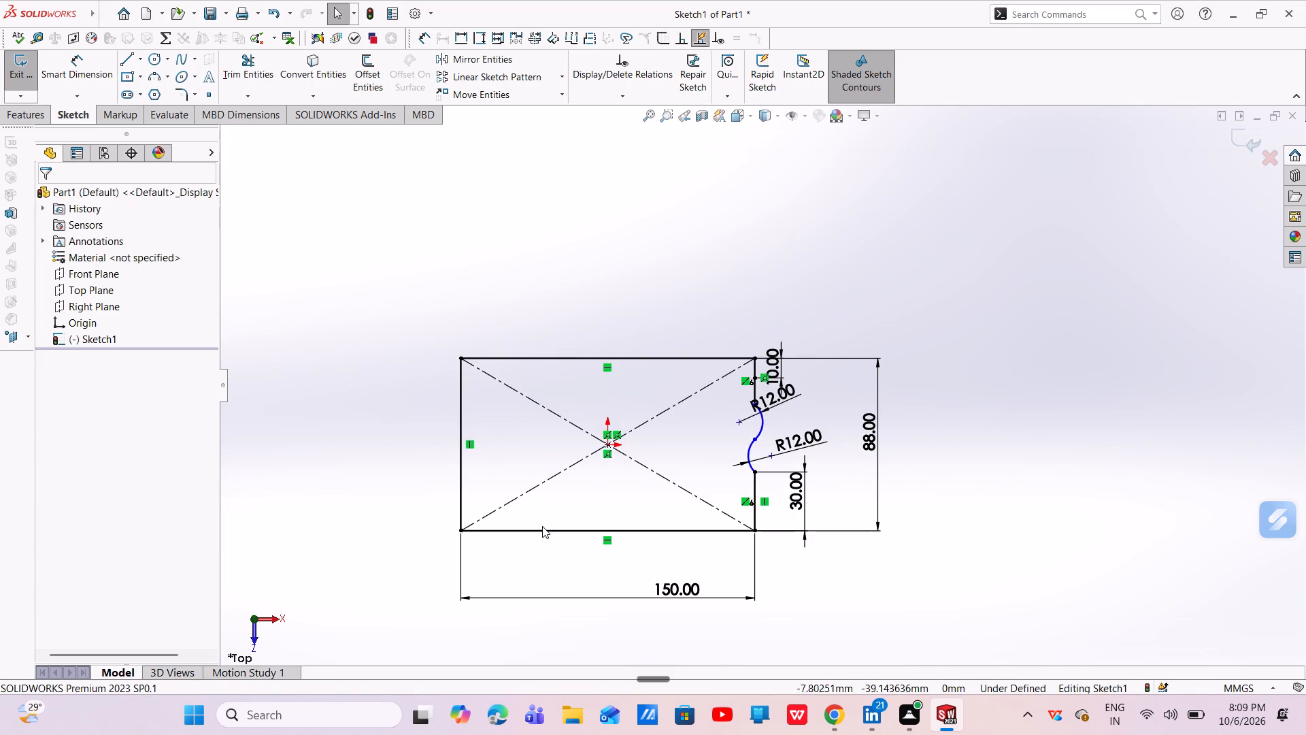
{"action": "scroll", "coordinate": [548, 531], "scroll_direction": "down", "scroll_amount": 2}
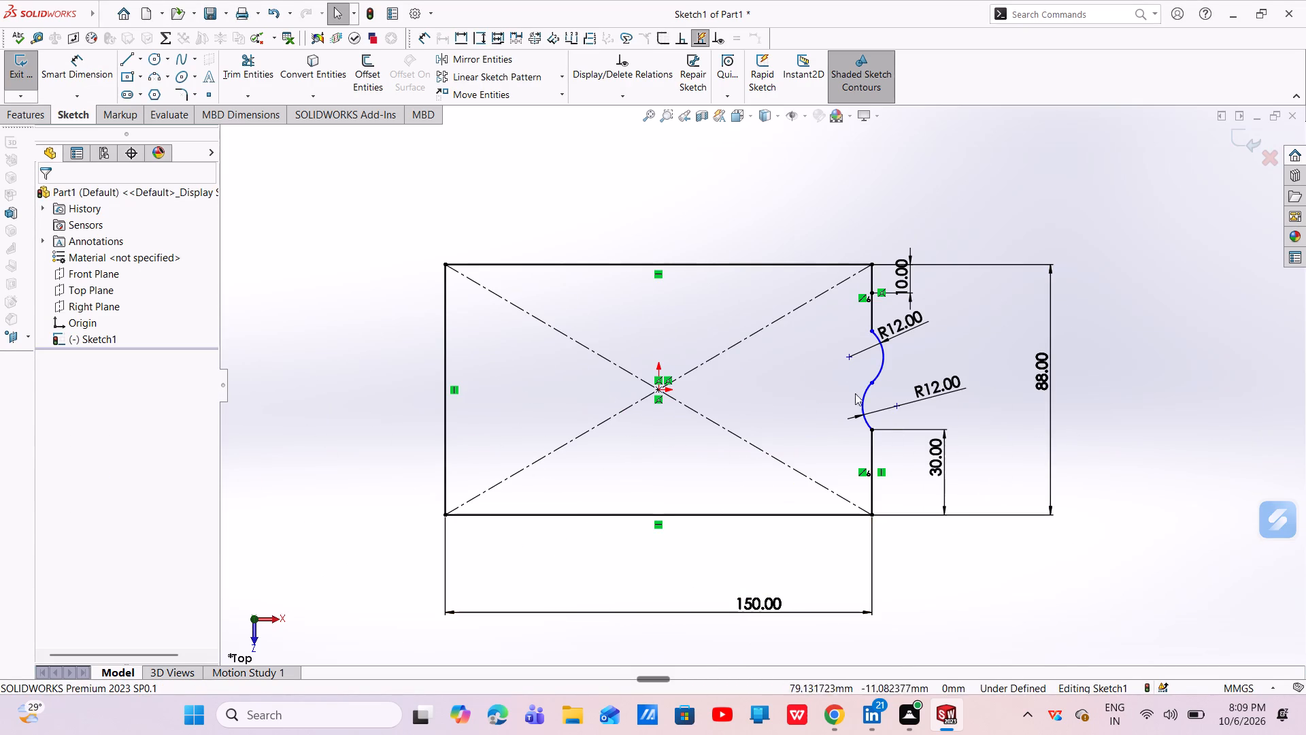
{"action": "left_click", "coordinate": [137, 62]}
{"action": "left_click", "coordinate": [144, 118]}
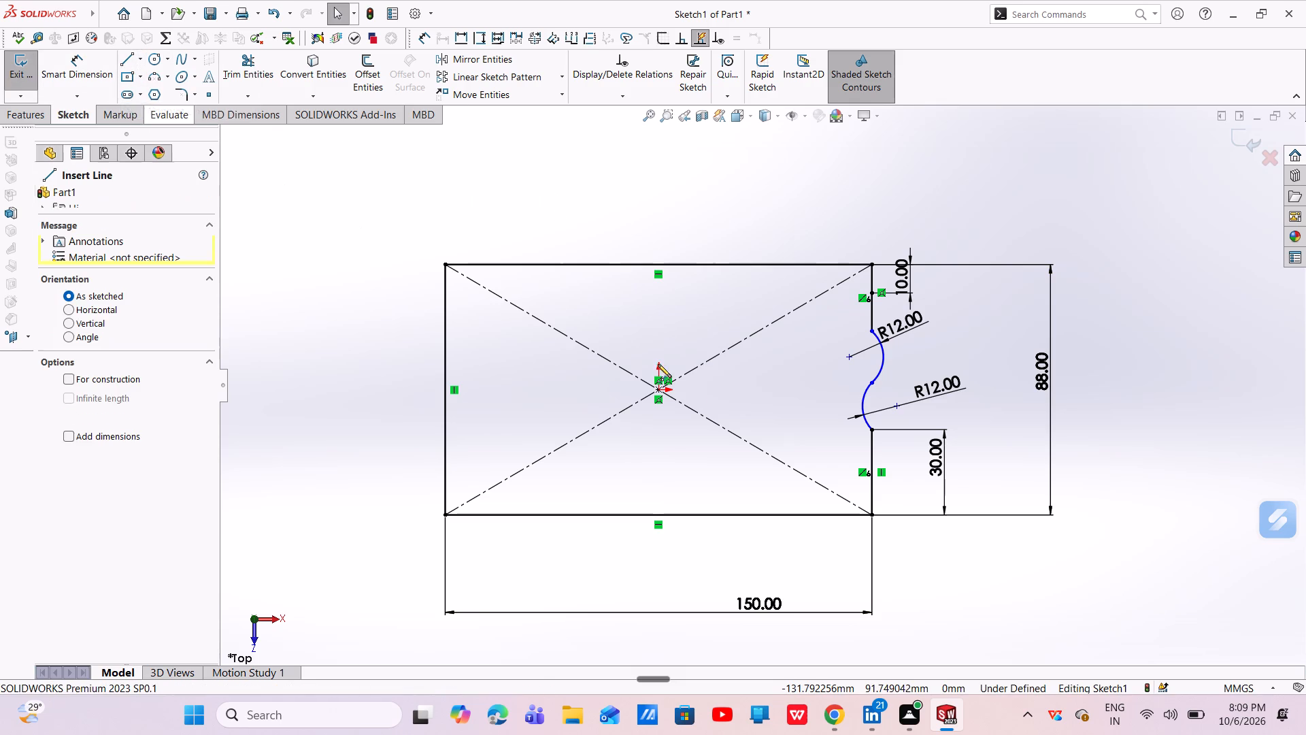
{"action": "left_click", "coordinate": [658, 391]}
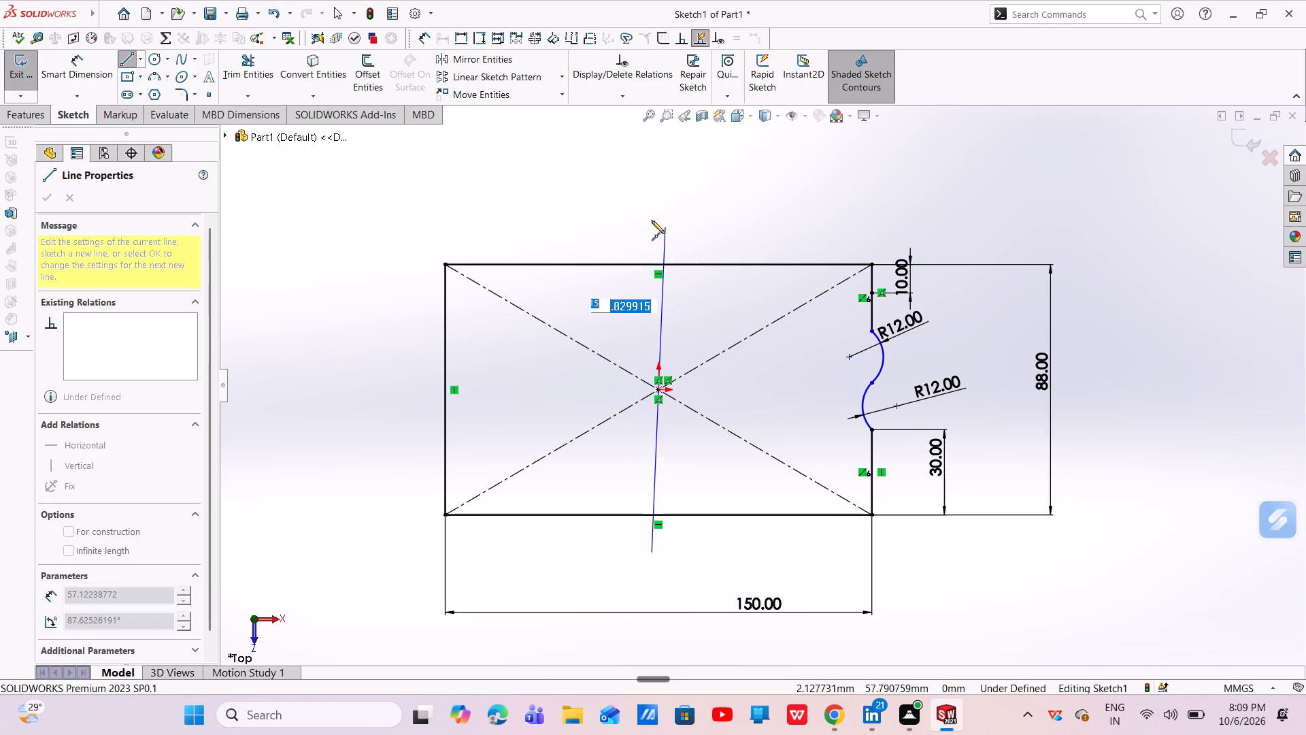
{"action": "left_click", "coordinate": [655, 196]}
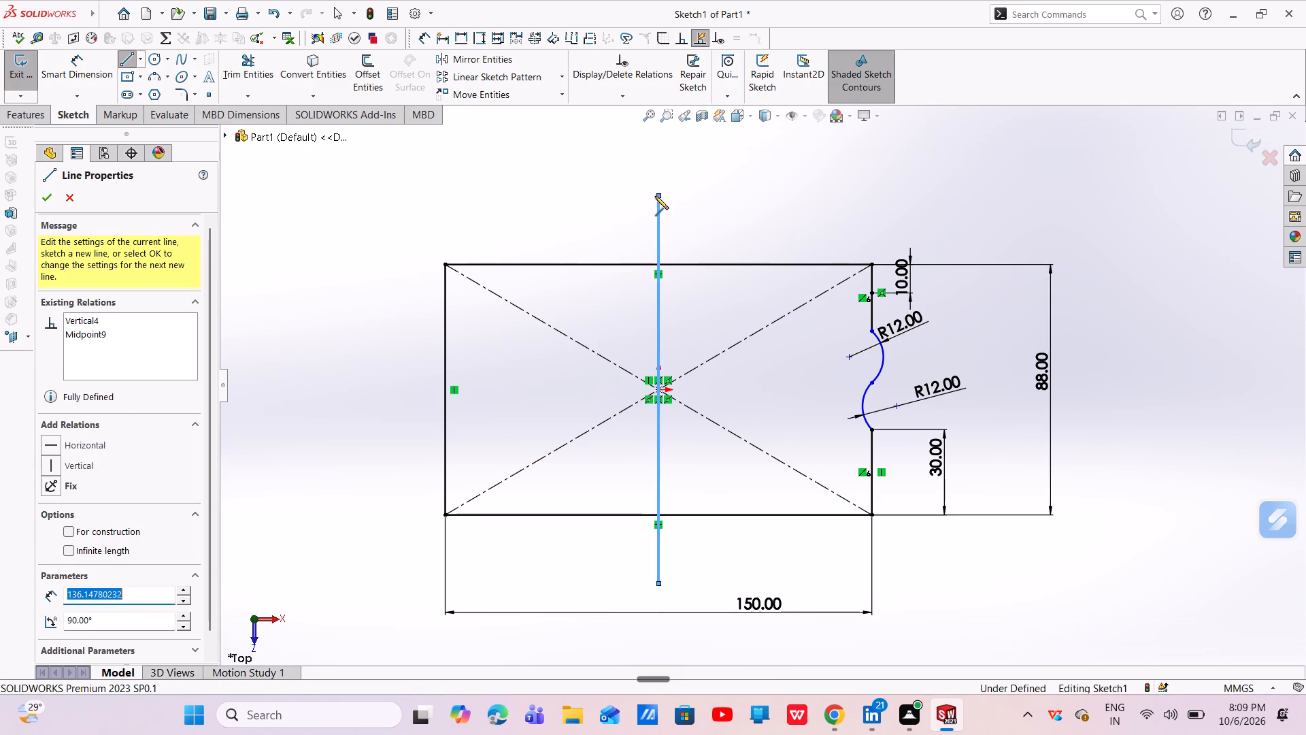
{"action": "key", "text": "Escape"}
{"action": "key", "text": "Escape"}
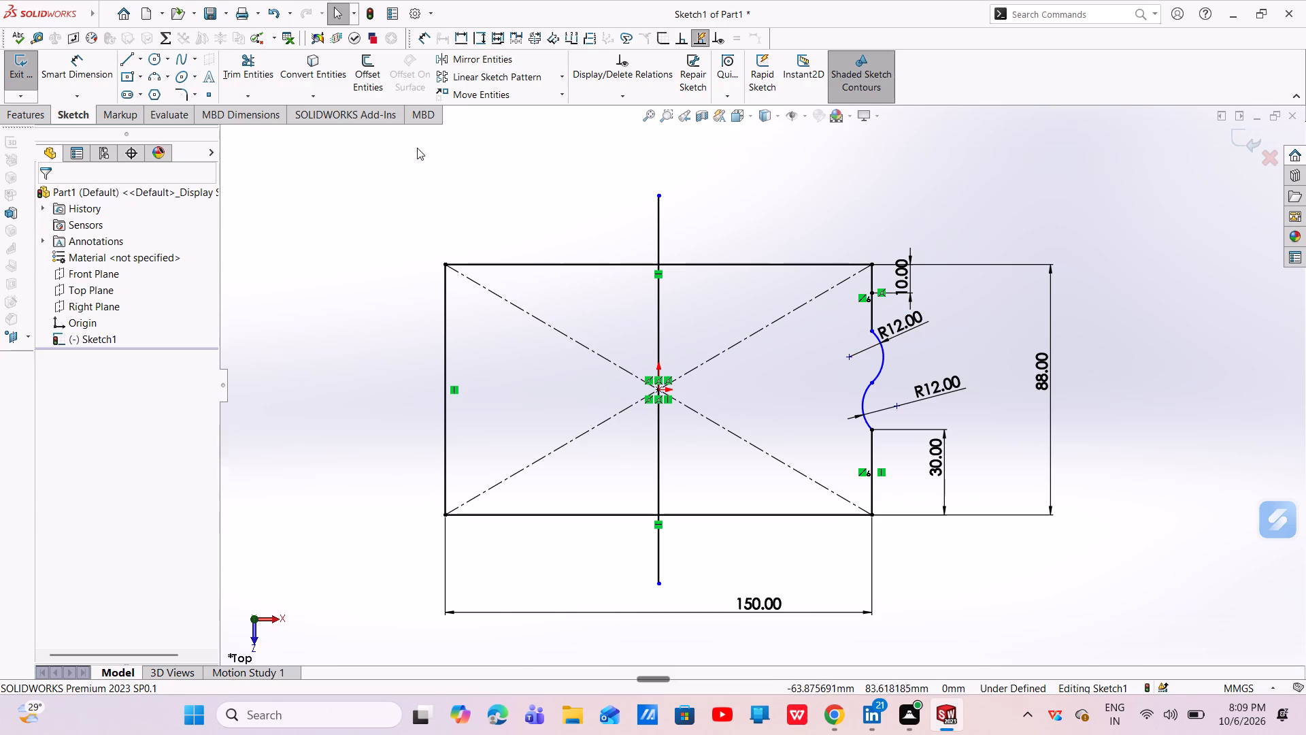
Mirror both 12 mm radius arcs about the vertical line through the origin, keeping the originals.
{"action": "left_click", "coordinate": [451, 64]}
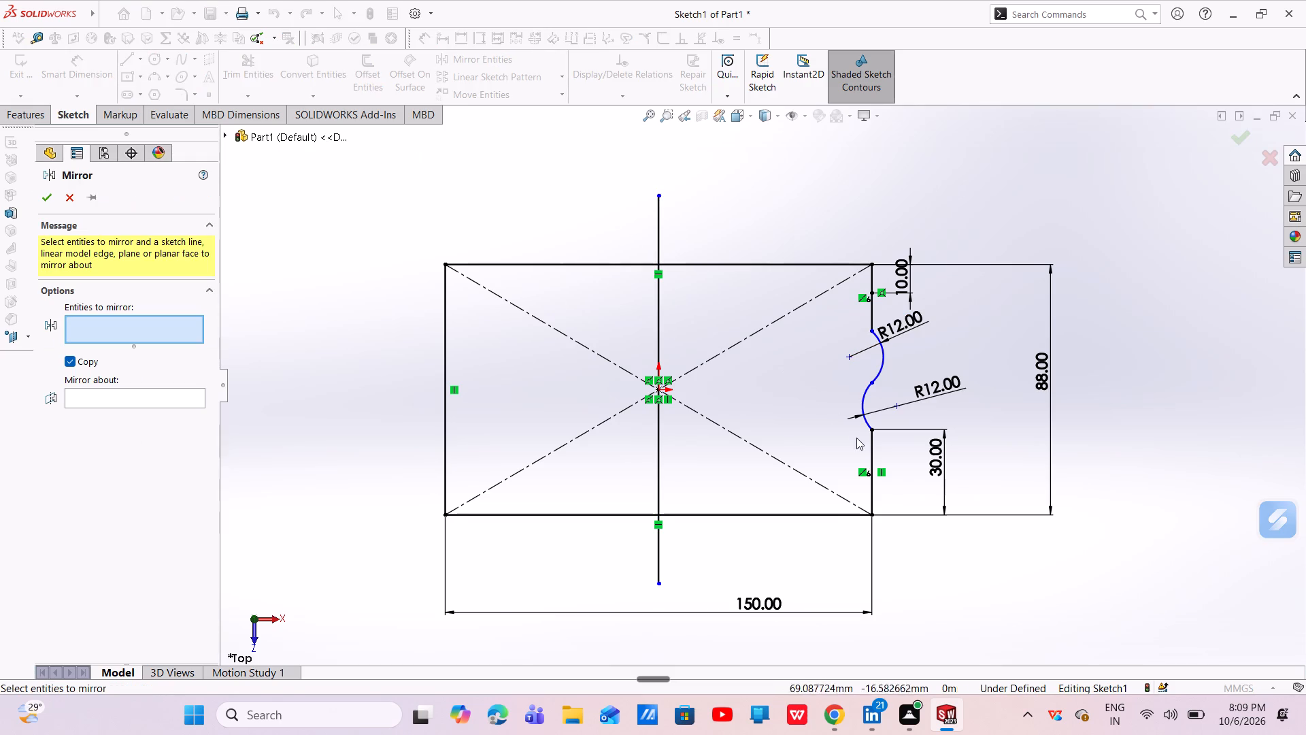
{"action": "left_click", "coordinate": [862, 403], "text": "ctrl"}
{"action": "left_click", "coordinate": [882, 363], "text": "ctrl"}
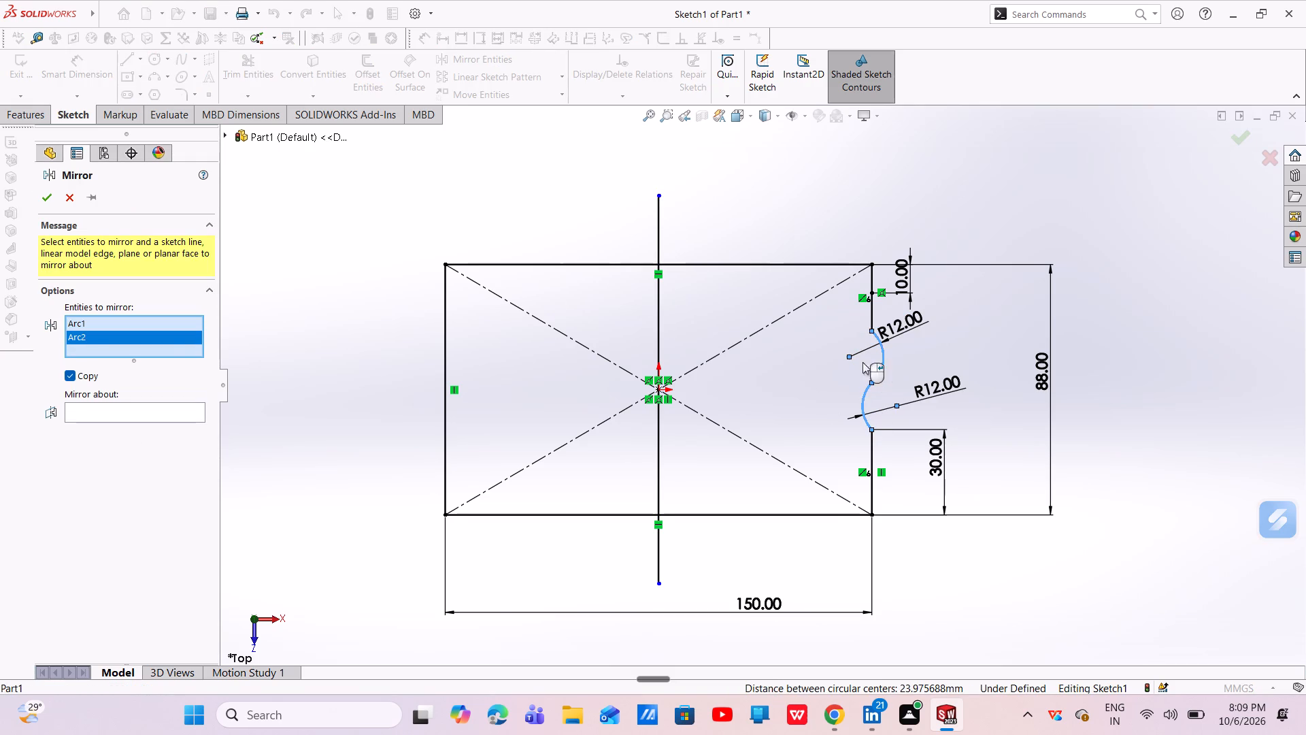
{"action": "left_click", "coordinate": [123, 406]}
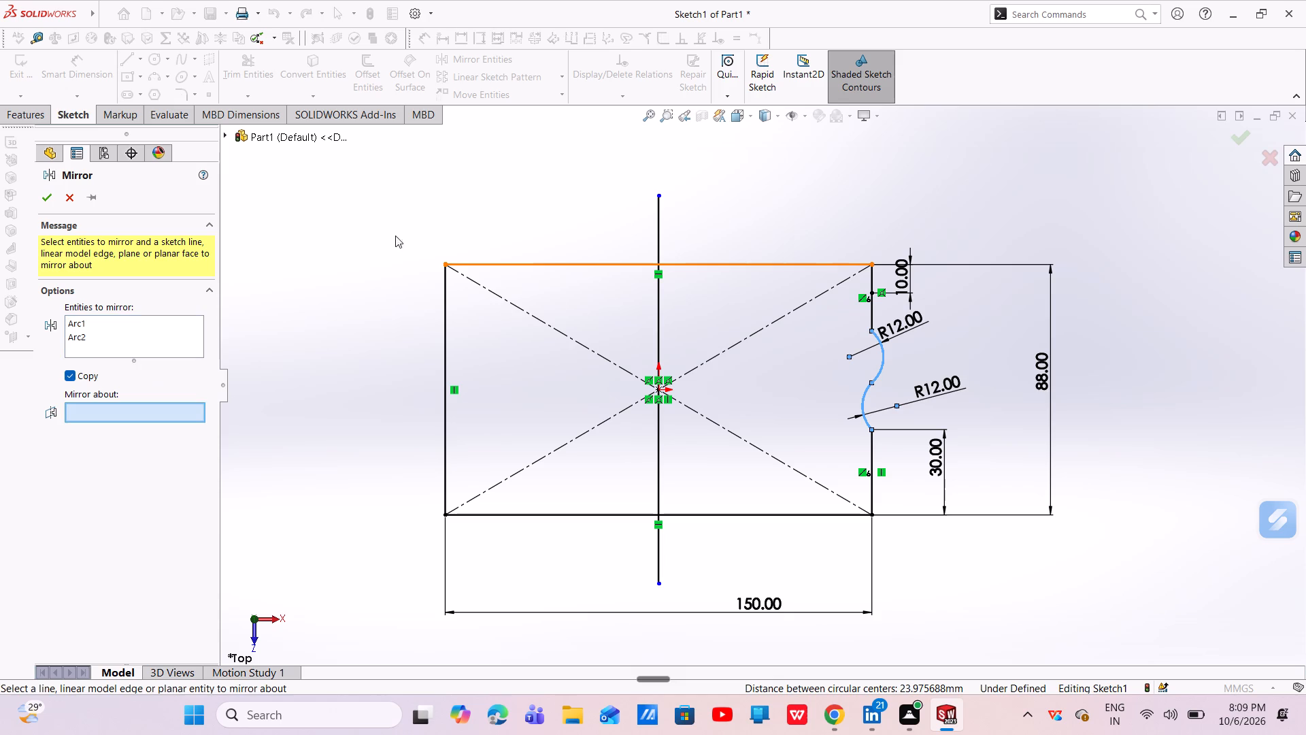
{"action": "left_click", "coordinate": [657, 209]}
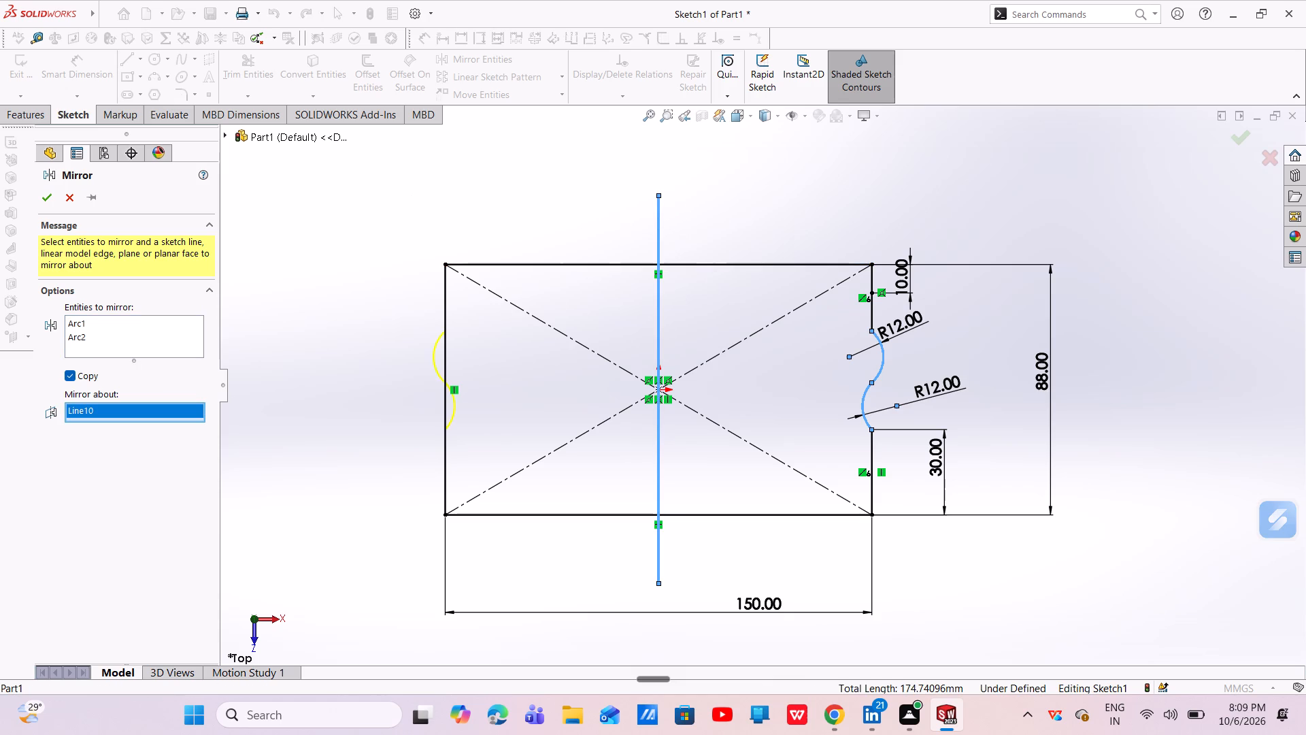
{"action": "left_click", "coordinate": [44, 201]}
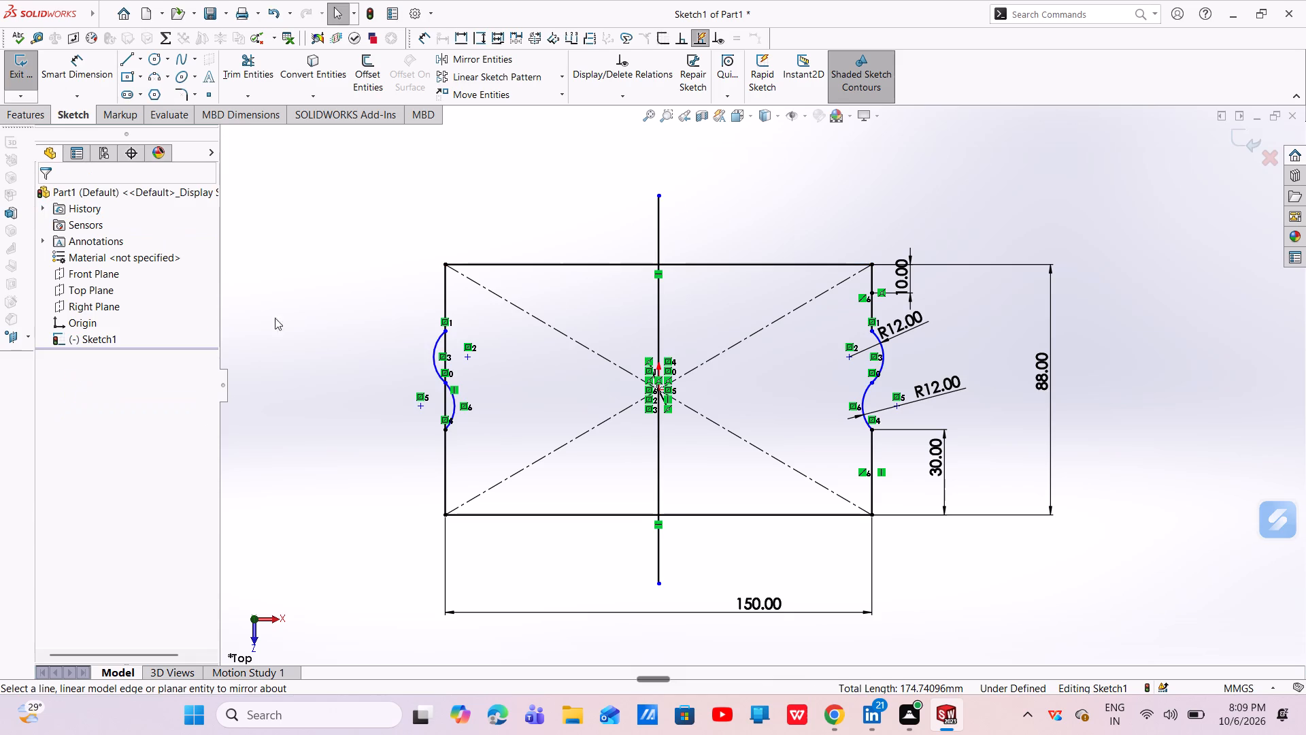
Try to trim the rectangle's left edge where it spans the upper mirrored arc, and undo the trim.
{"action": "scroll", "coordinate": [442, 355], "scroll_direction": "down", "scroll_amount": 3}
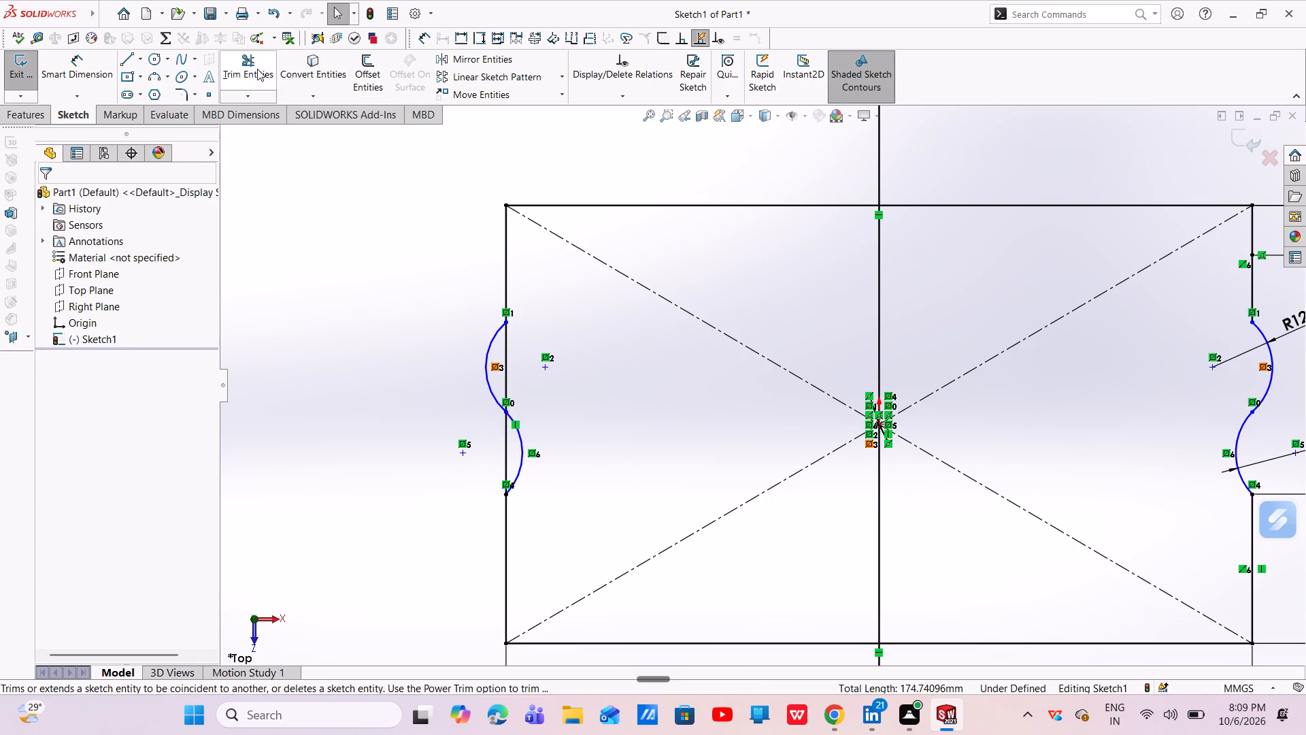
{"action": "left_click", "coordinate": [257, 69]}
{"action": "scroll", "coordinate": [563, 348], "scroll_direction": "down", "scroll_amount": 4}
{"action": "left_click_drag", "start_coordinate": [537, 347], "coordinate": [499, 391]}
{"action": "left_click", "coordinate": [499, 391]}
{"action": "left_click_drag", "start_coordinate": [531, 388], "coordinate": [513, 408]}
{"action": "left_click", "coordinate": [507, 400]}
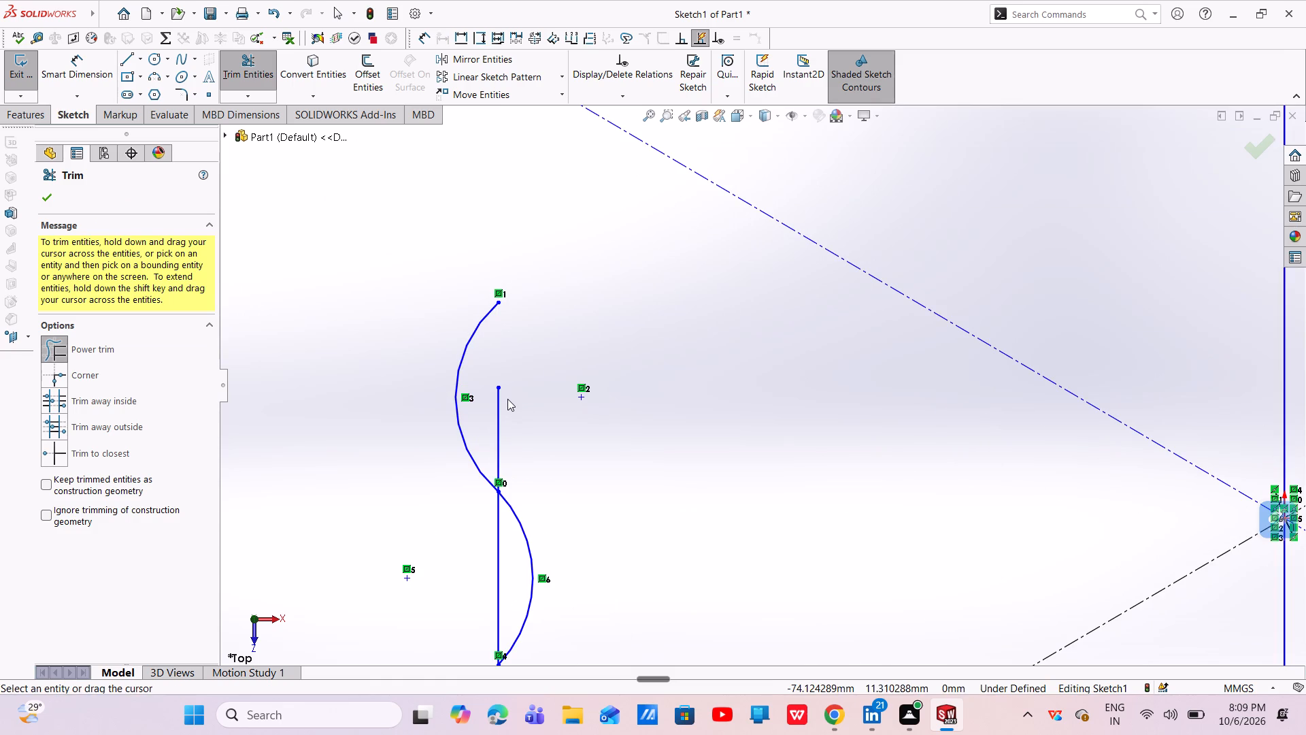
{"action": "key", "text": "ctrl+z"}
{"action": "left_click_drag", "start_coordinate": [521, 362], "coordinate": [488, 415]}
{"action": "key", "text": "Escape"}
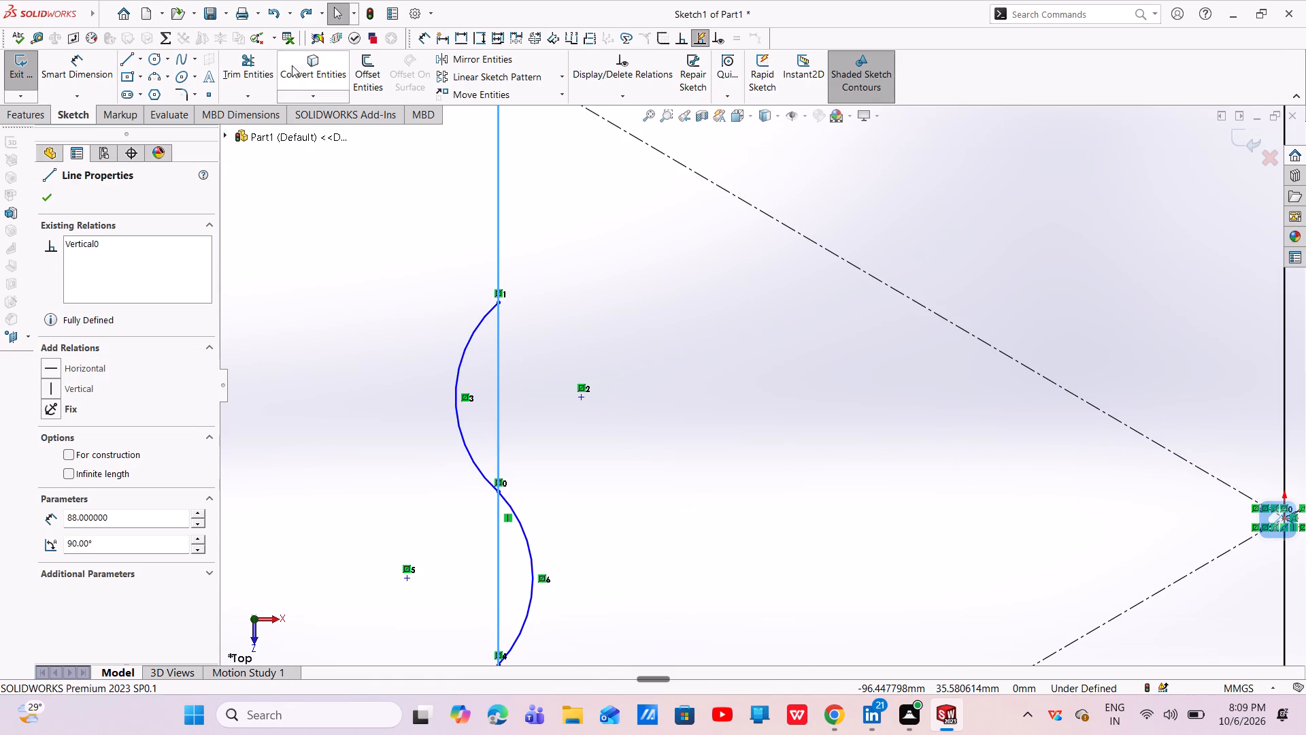
Trim away the straight left-edge segments spanning the two mirrored arcs, leaving one continuous S-shaped profile.
{"action": "left_click", "coordinate": [243, 64]}
{"action": "left_click_drag", "start_coordinate": [578, 385], "coordinate": [497, 424]}
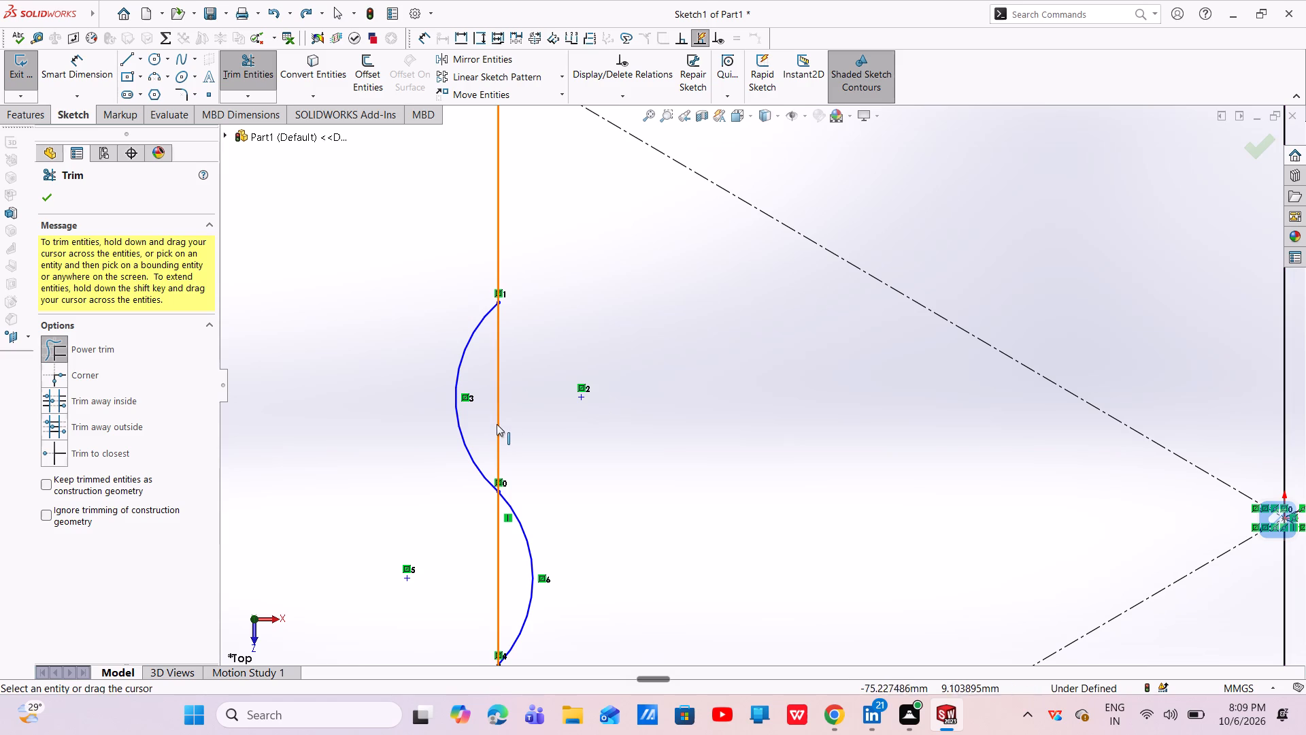
{"action": "left_click_drag", "start_coordinate": [497, 424], "coordinate": [590, 391]}
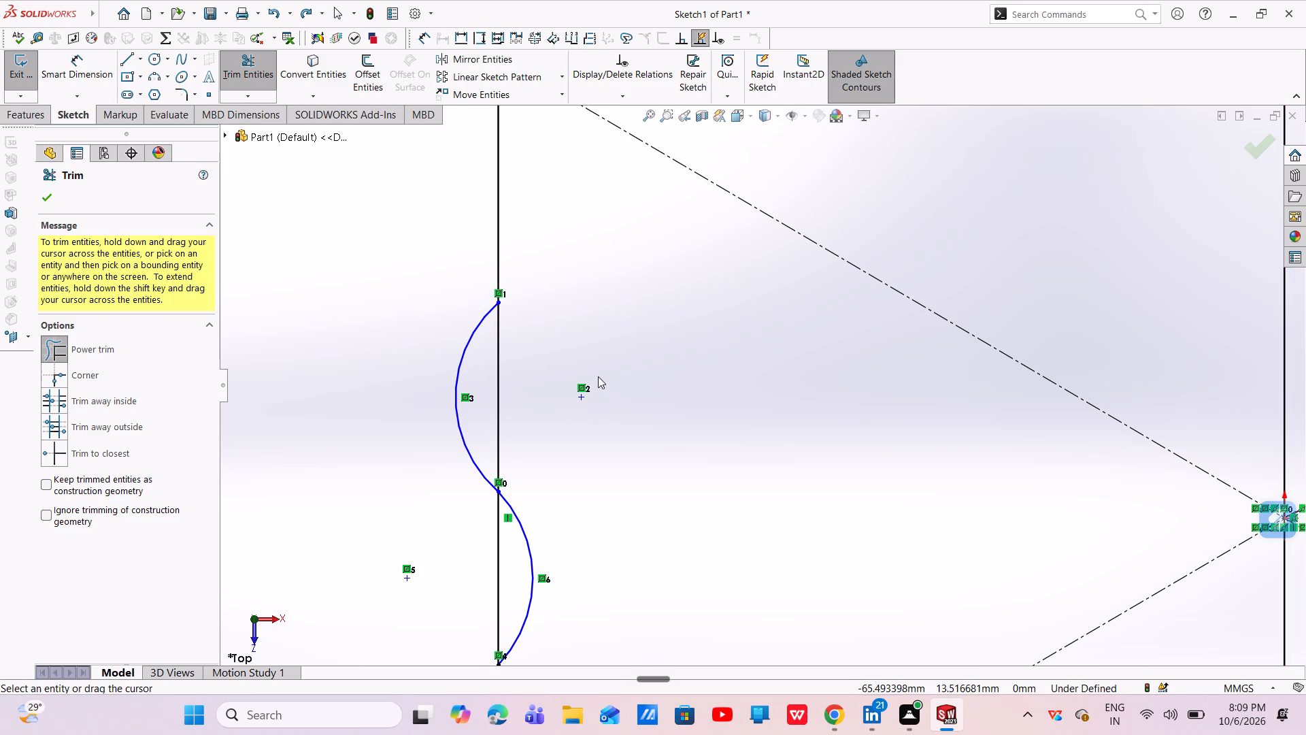
{"action": "left_click_drag", "start_coordinate": [491, 376], "coordinate": [524, 414]}
{"action": "scroll", "coordinate": [520, 412], "scroll_direction": "up", "scroll_amount": 6}
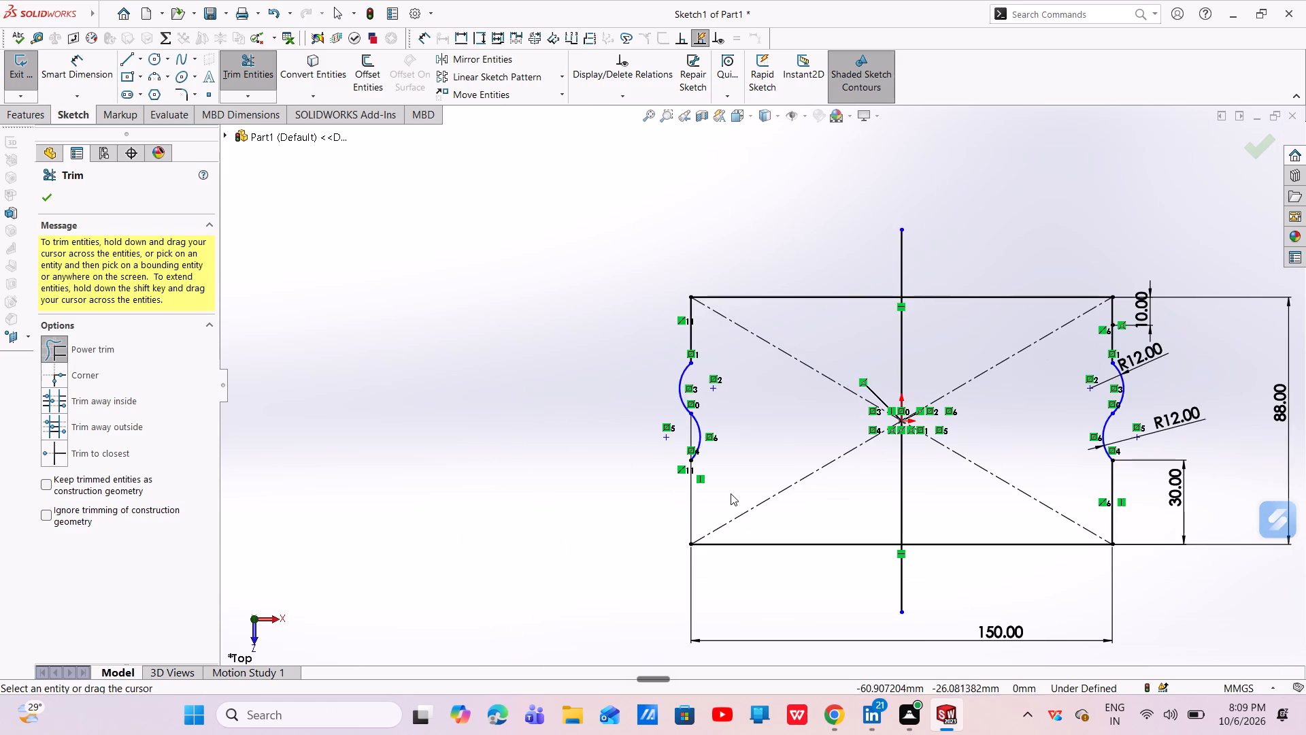
{"action": "scroll", "coordinate": [731, 493], "scroll_direction": "down", "scroll_amount": 5}
{"action": "left_click_drag", "start_coordinate": [647, 302], "coordinate": [661, 336]}
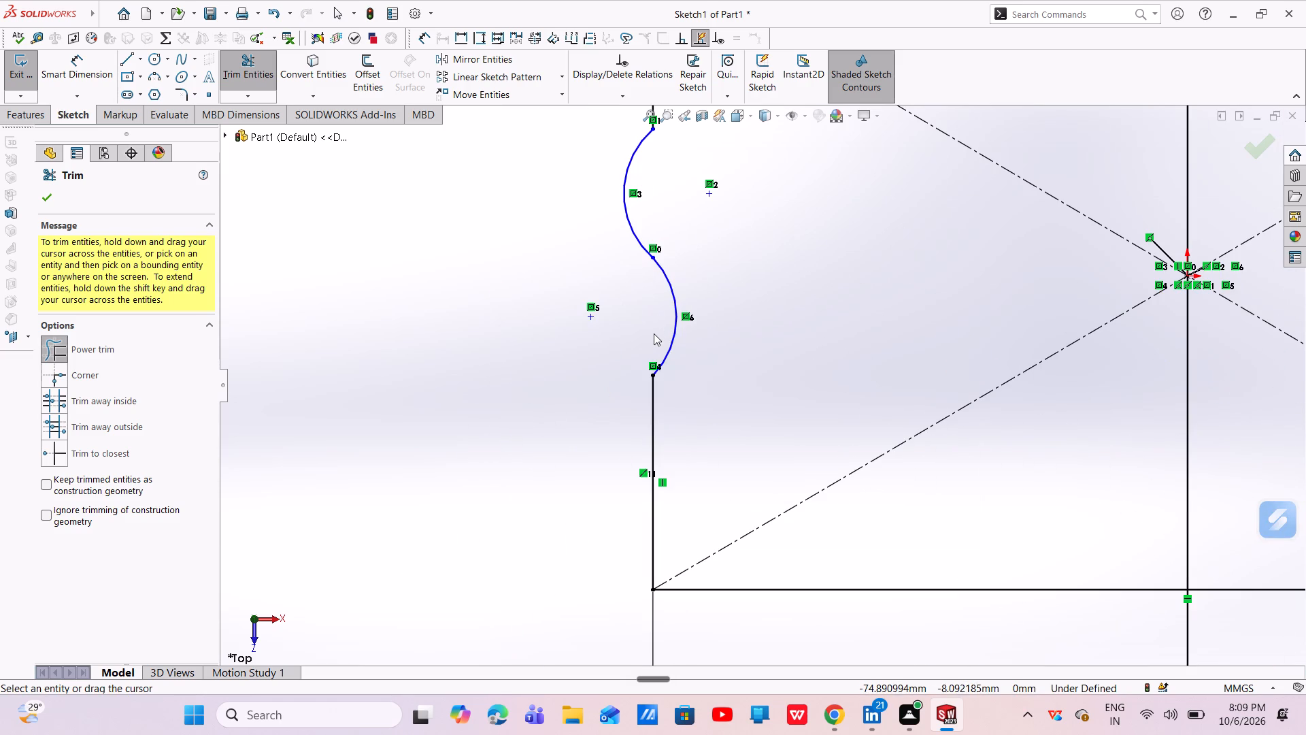
{"action": "scroll", "coordinate": [653, 333], "scroll_direction": "up", "scroll_amount": 3}
{"action": "key", "text": "Escape"}
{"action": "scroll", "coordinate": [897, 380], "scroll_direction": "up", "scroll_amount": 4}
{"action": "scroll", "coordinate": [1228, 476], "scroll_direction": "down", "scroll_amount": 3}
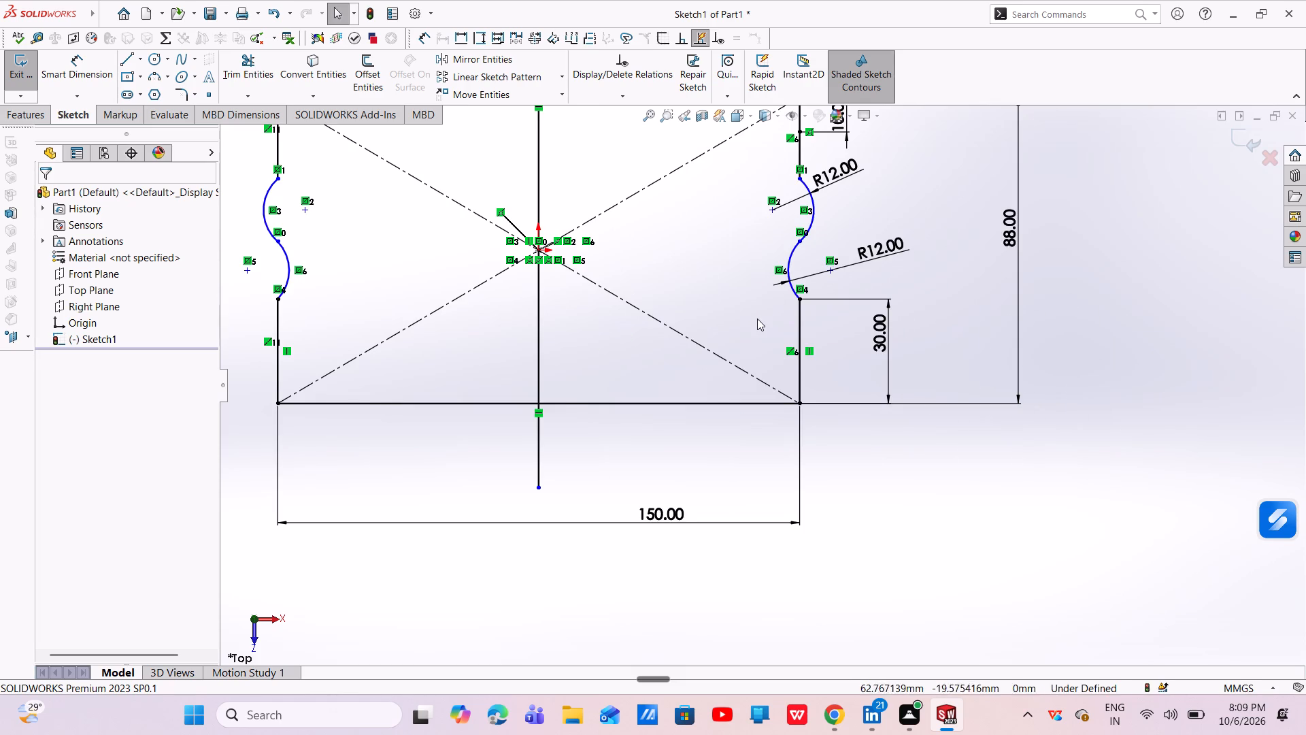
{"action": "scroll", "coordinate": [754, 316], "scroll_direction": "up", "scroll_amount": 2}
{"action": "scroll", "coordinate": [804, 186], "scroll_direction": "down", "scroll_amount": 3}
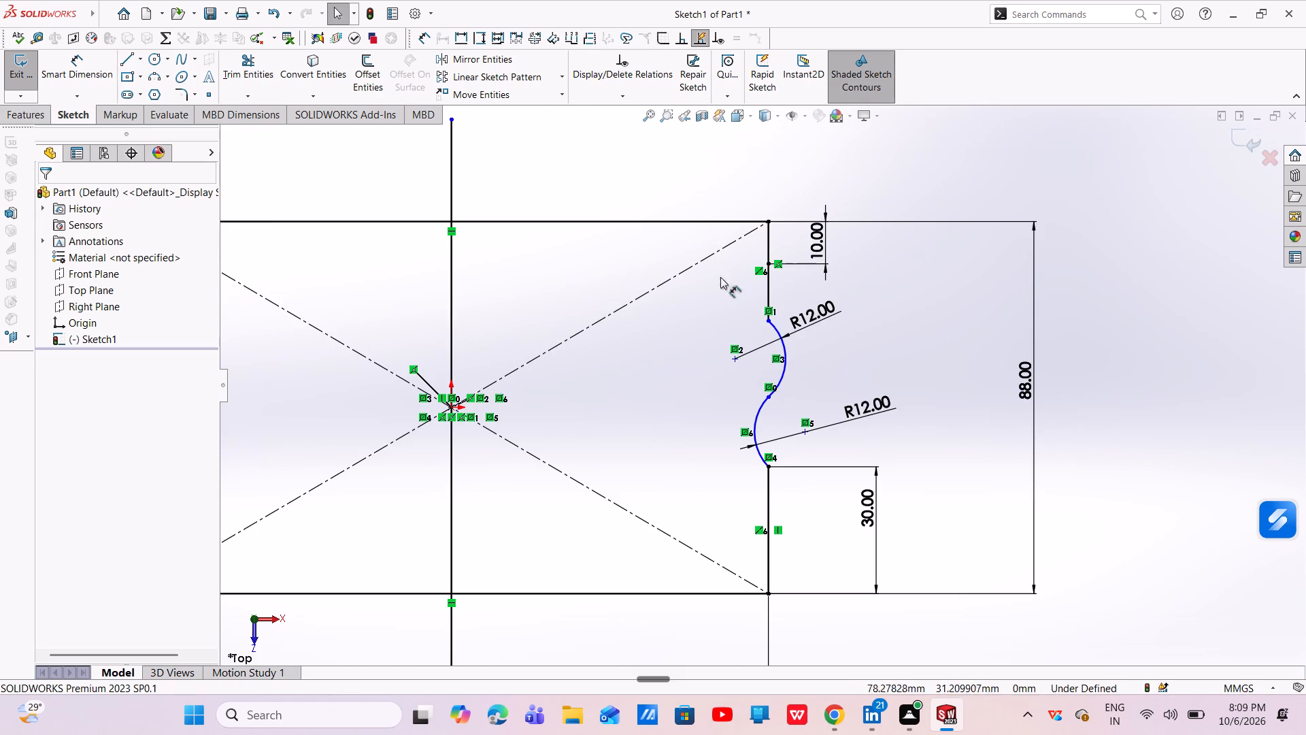
Draw a vertical line about 7 mm long down the left edge from the rectangle's upper-left corner.
{"action": "scroll", "coordinate": [585, 174], "scroll_direction": "up", "scroll_amount": 3}
{"action": "scroll", "coordinate": [455, 253], "scroll_direction": "down", "scroll_amount": 2}
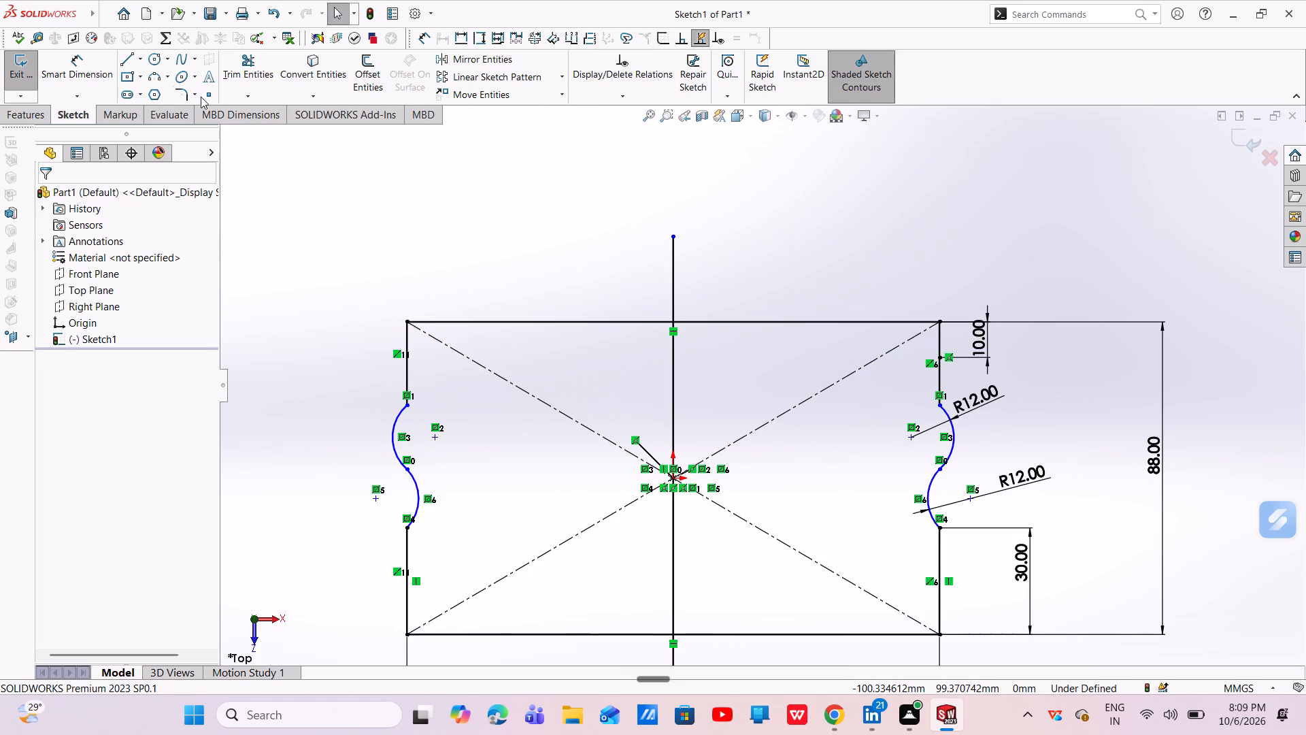
{"action": "left_click", "coordinate": [133, 59]}
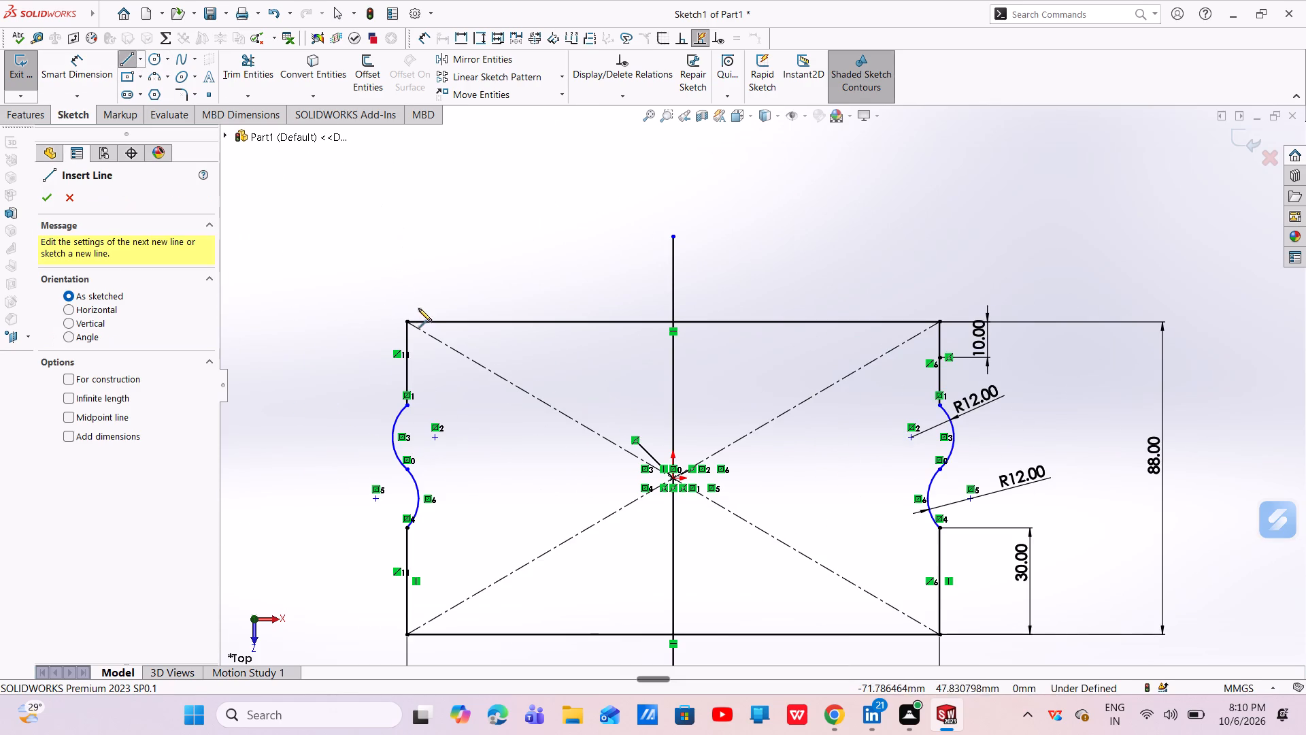
{"action": "left_click", "coordinate": [406, 318]}
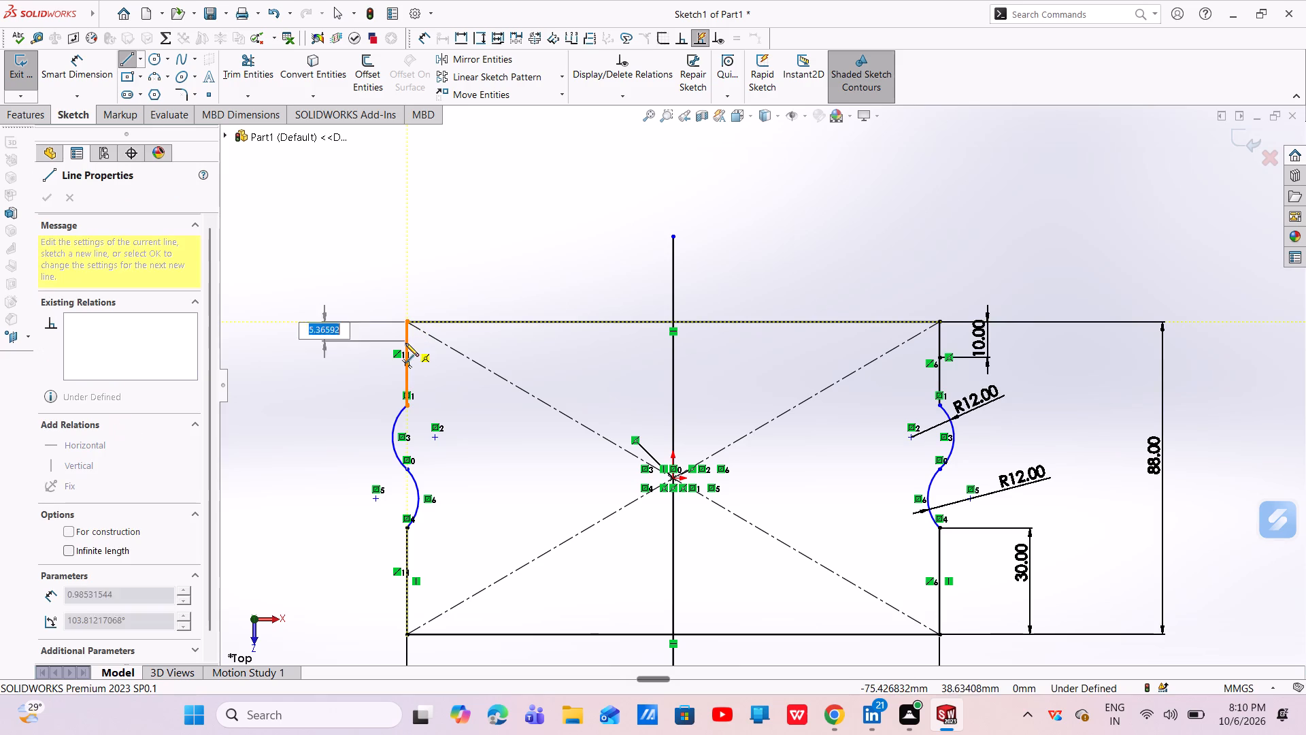
{"action": "left_click", "coordinate": [405, 348]}
{"action": "key", "text": "Escape"}
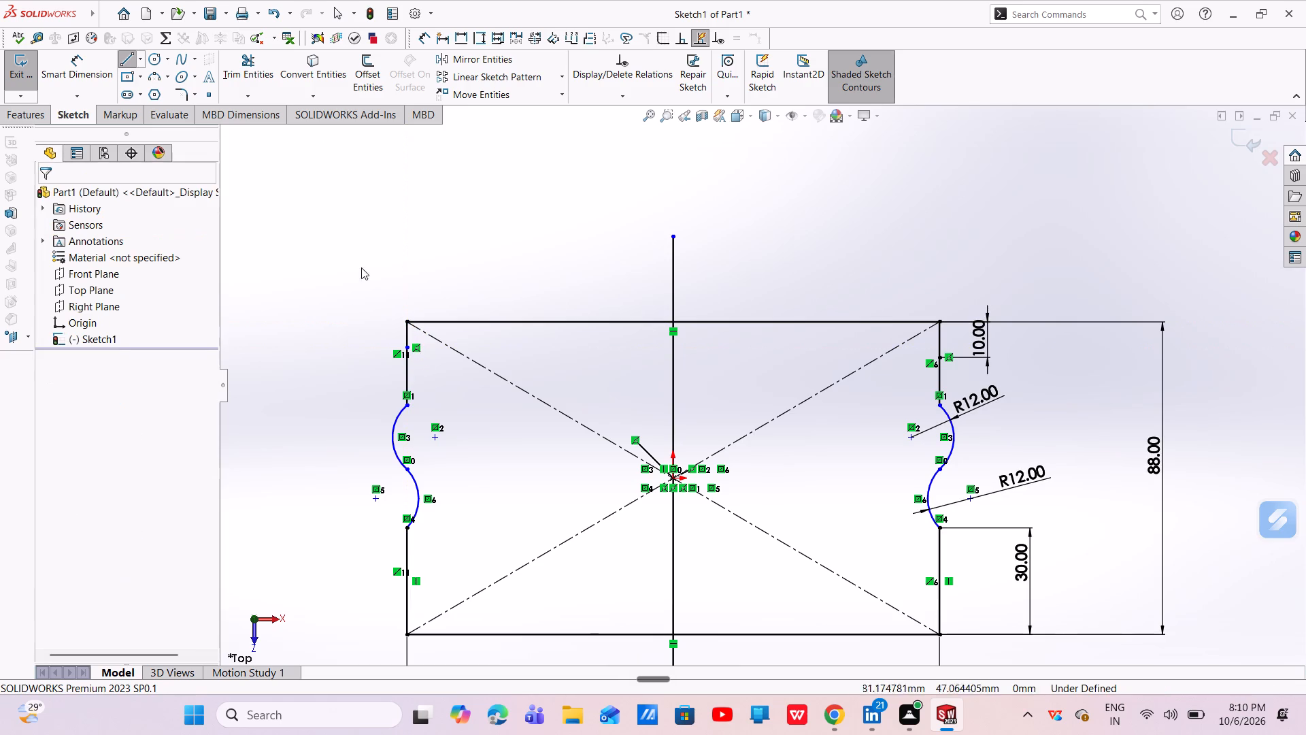
Dimension the short left-edge line's lower endpoint 10 mm from the rectangle's upper-left corner.
{"action": "left_click", "coordinate": [98, 65]}
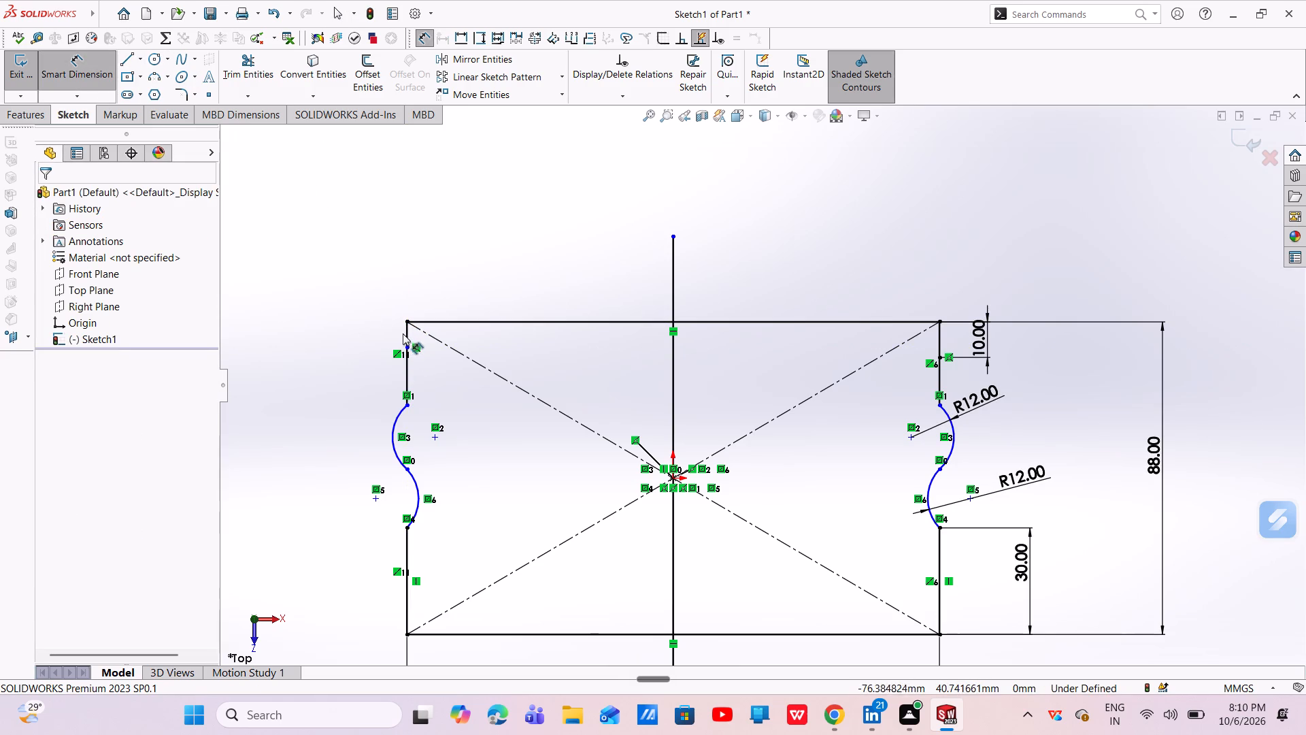
{"action": "left_click", "coordinate": [407, 336]}
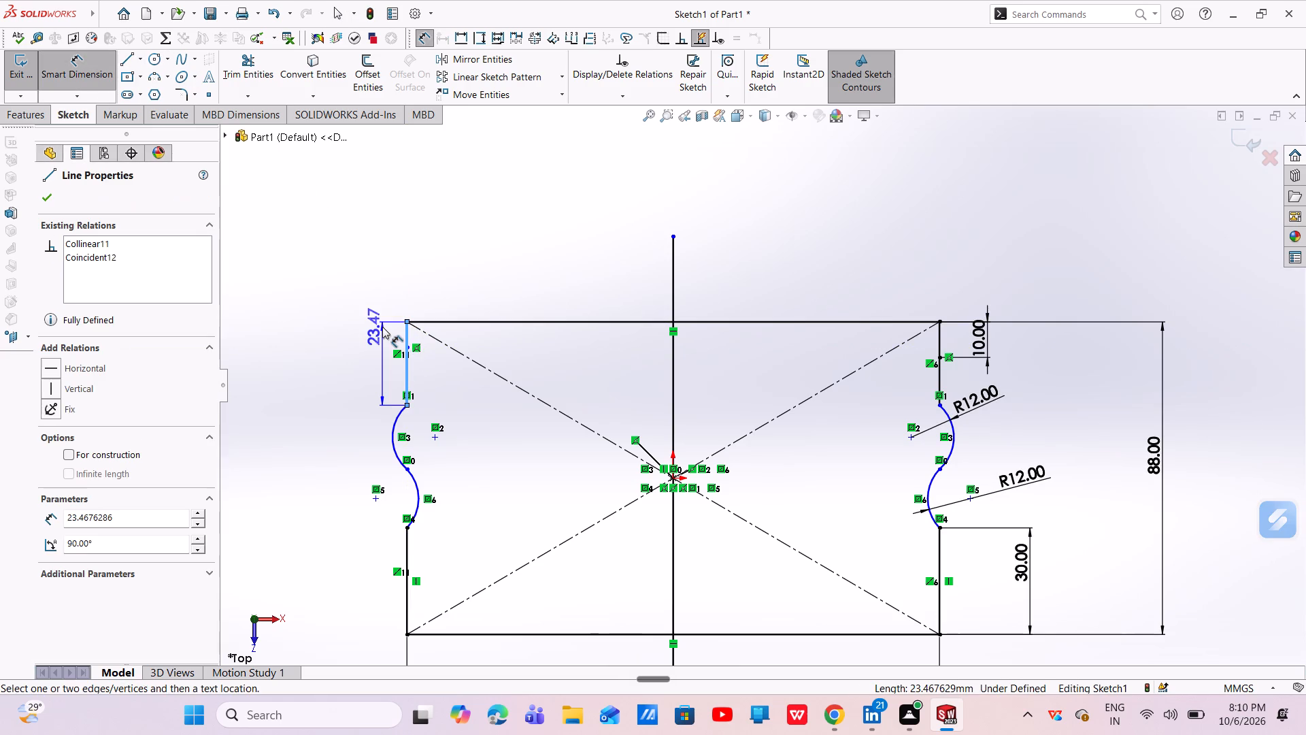
{"action": "key", "text": "Escape"}
{"action": "scroll", "coordinate": [409, 348], "scroll_direction": "down", "scroll_amount": 6}
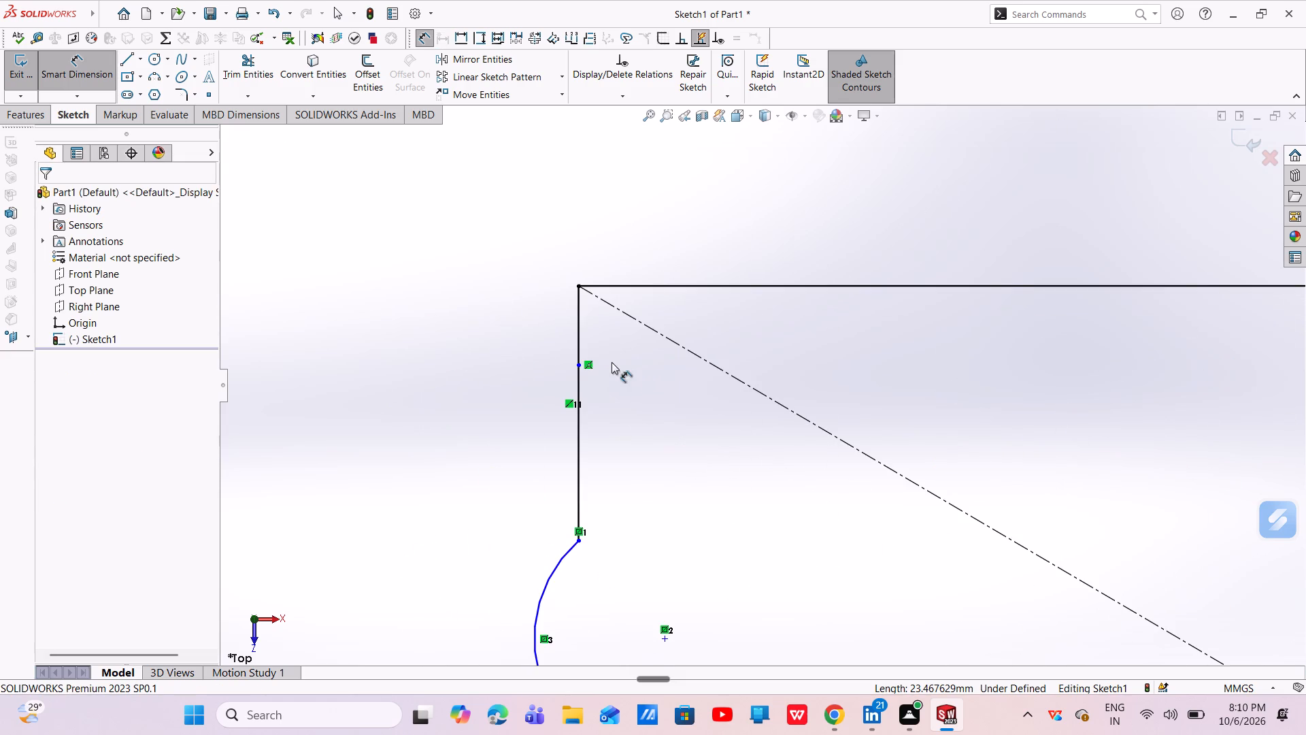
{"action": "left_click", "coordinate": [580, 365]}
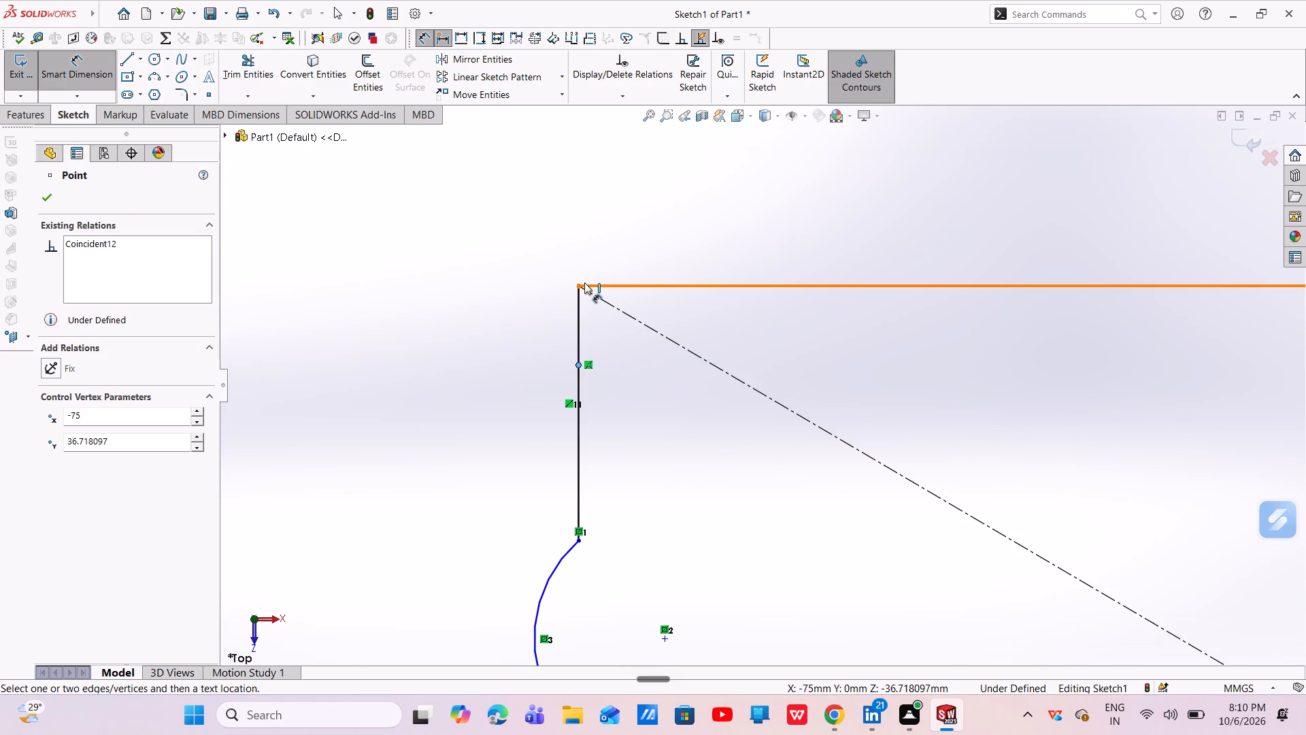
{"action": "left_click", "coordinate": [577, 290]}
{"action": "left_click", "coordinate": [509, 309]}
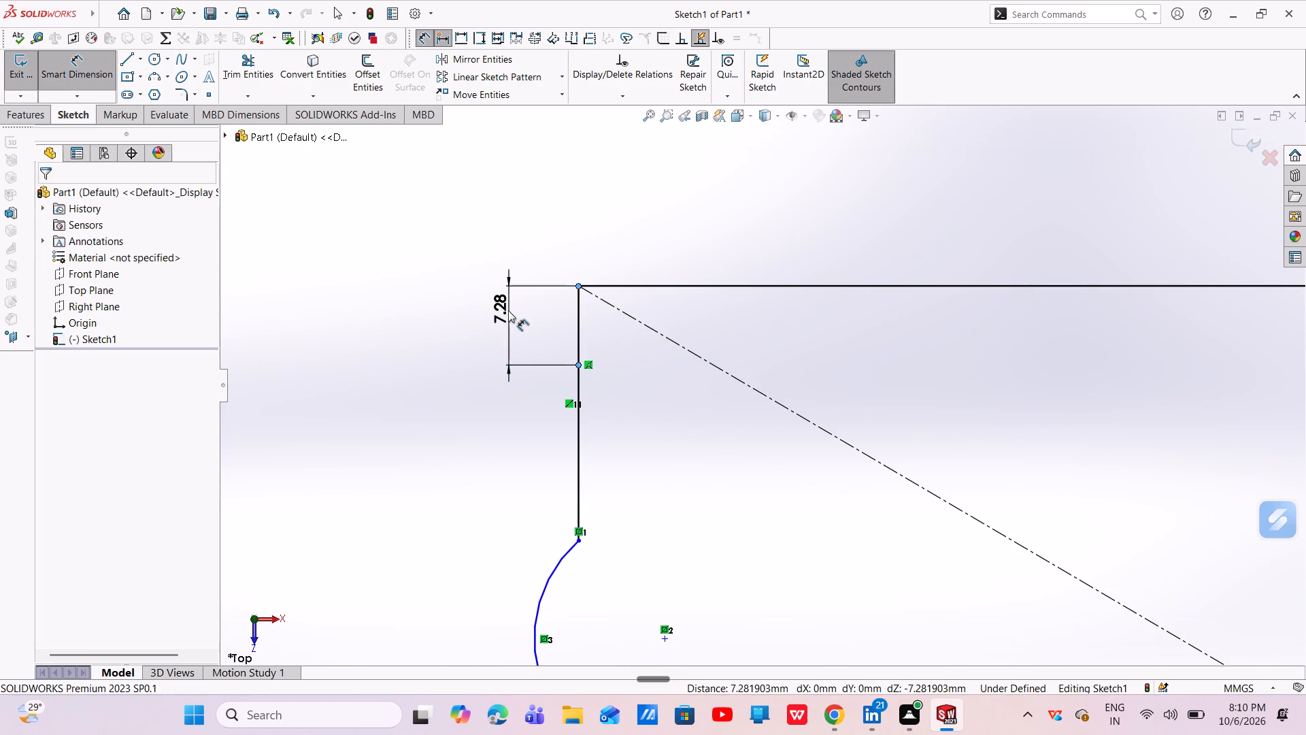
{"action": "key", "text": "BackSpace"}
{"action": "type", "text": "10"}
{"action": "key", "text": "Return"}
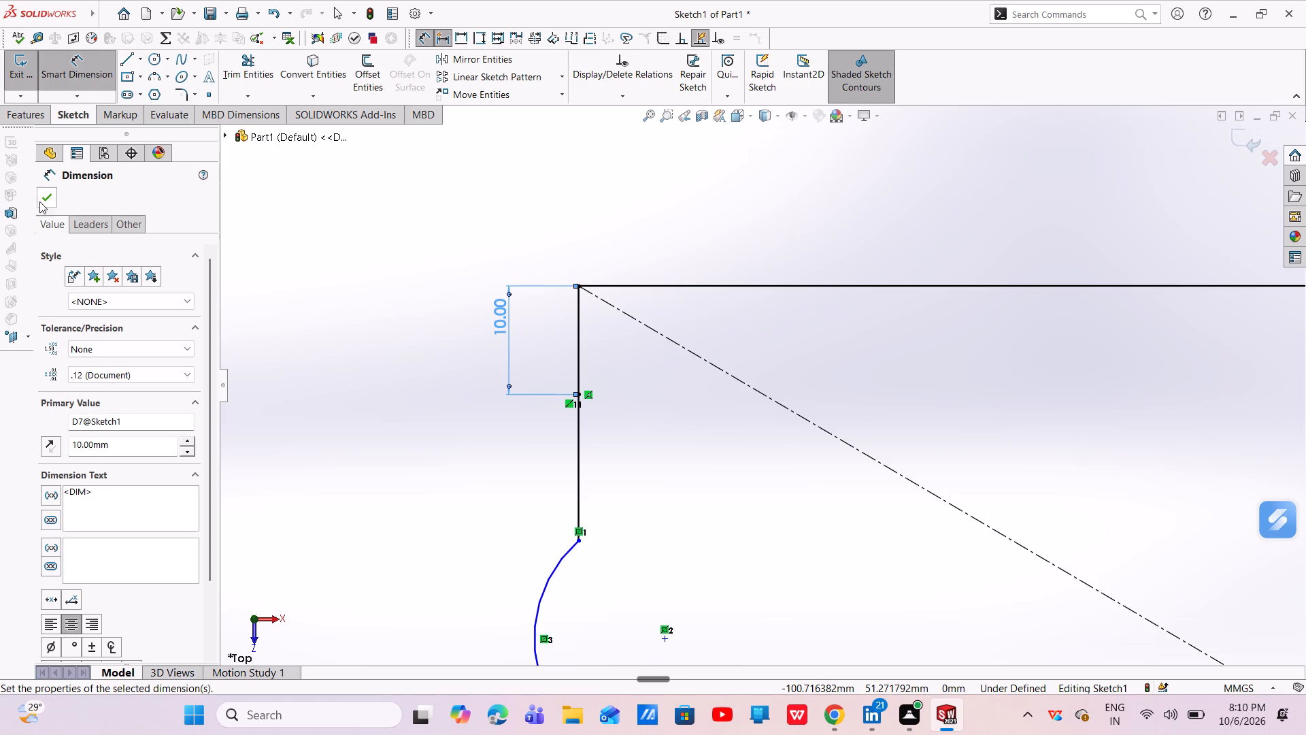
{"action": "left_click", "coordinate": [43, 204]}
Extrude both regions of the base sketch, on either side of the vertical centre line, as a 10 mm blind boss.
{"action": "scroll", "coordinate": [822, 541], "scroll_direction": "up", "scroll_amount": 10}
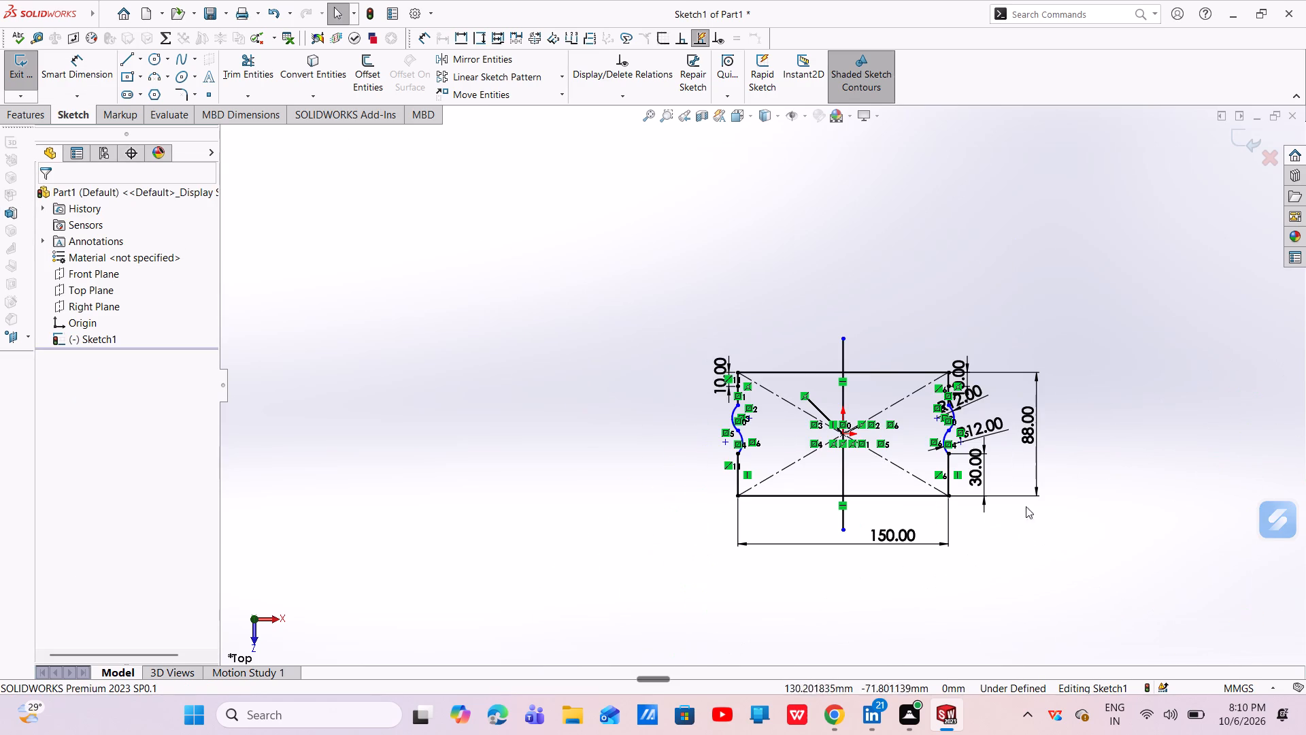
{"action": "left_click", "coordinate": [752, 123]}
{"action": "left_click", "coordinate": [817, 159]}
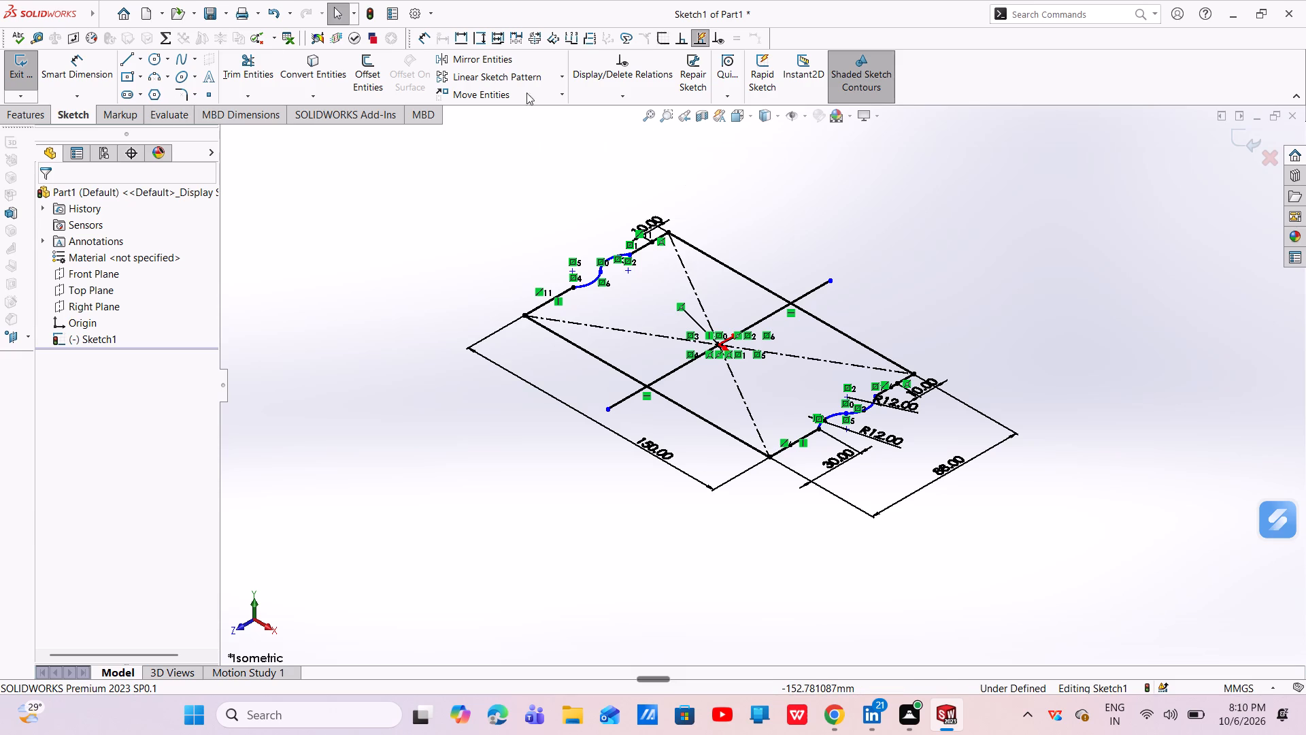
{"action": "left_click", "coordinate": [15, 112]}
{"action": "left_click", "coordinate": [31, 76]}
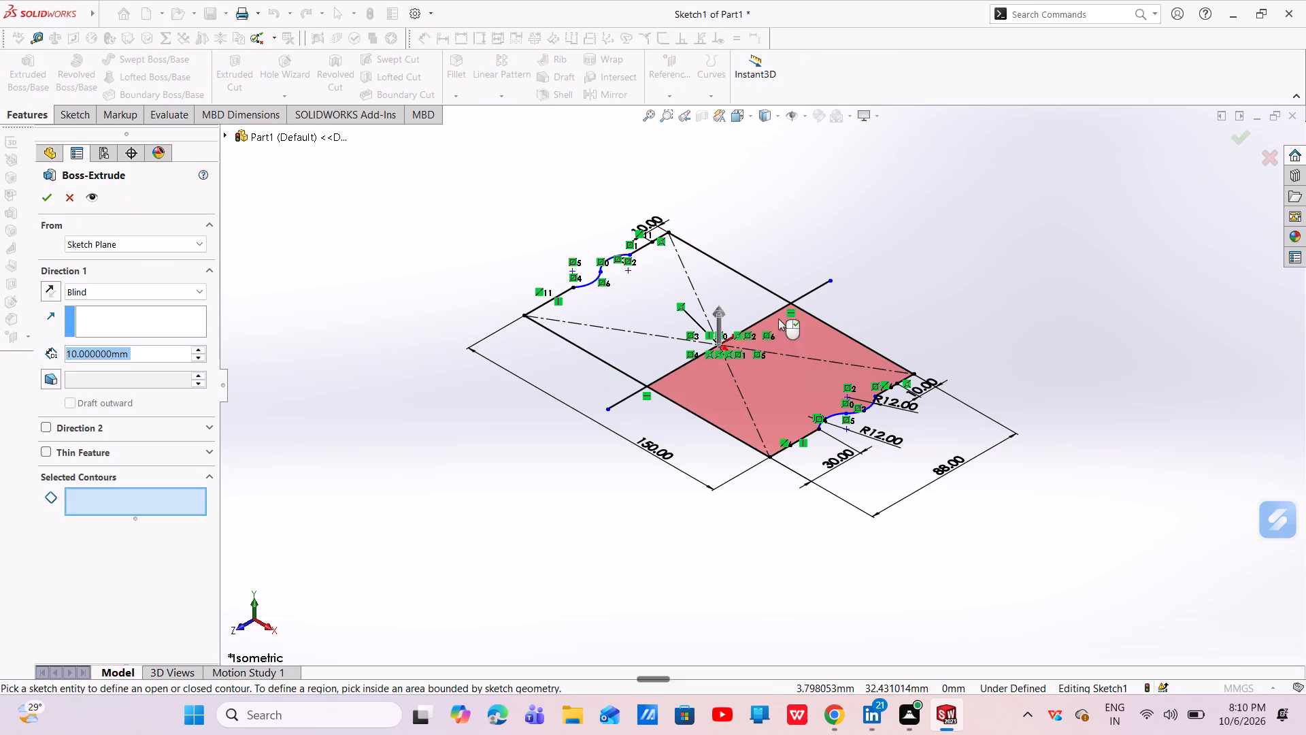
{"action": "left_click", "coordinate": [780, 335]}
{"action": "left_click", "coordinate": [675, 307]}
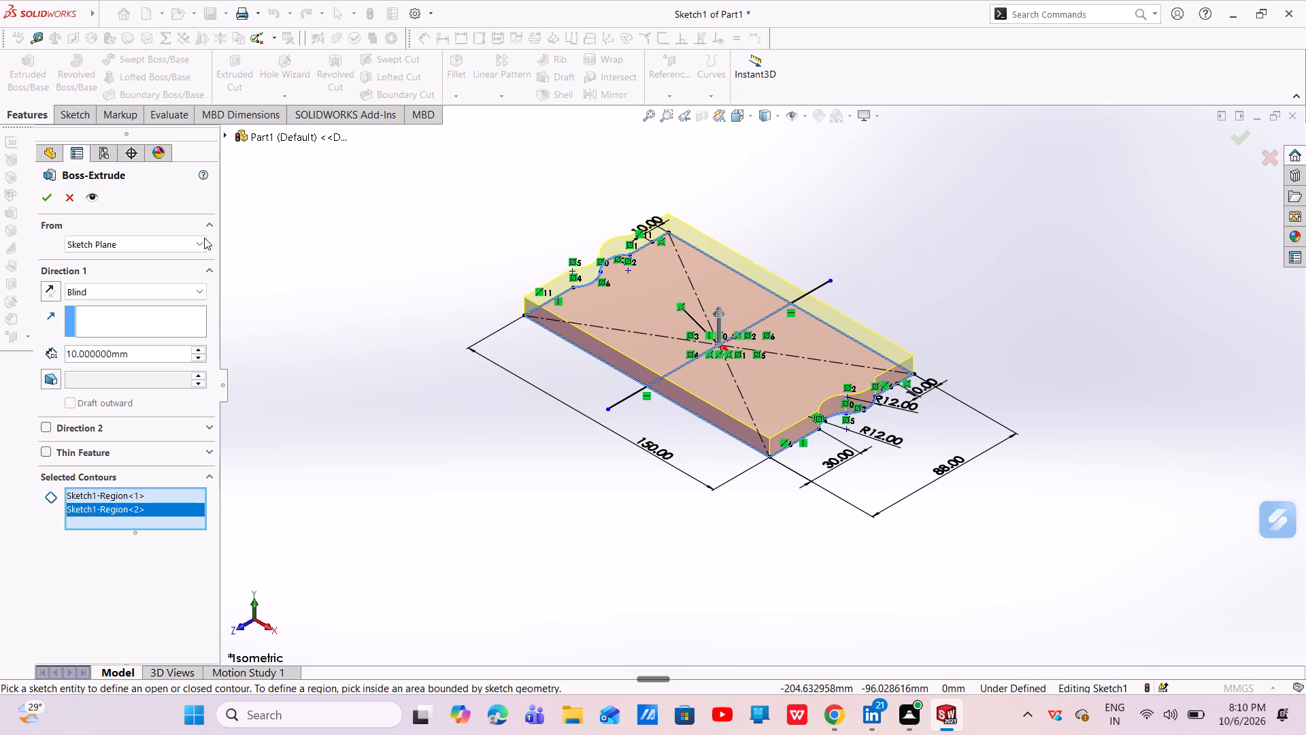
{"action": "left_click", "coordinate": [46, 200]}
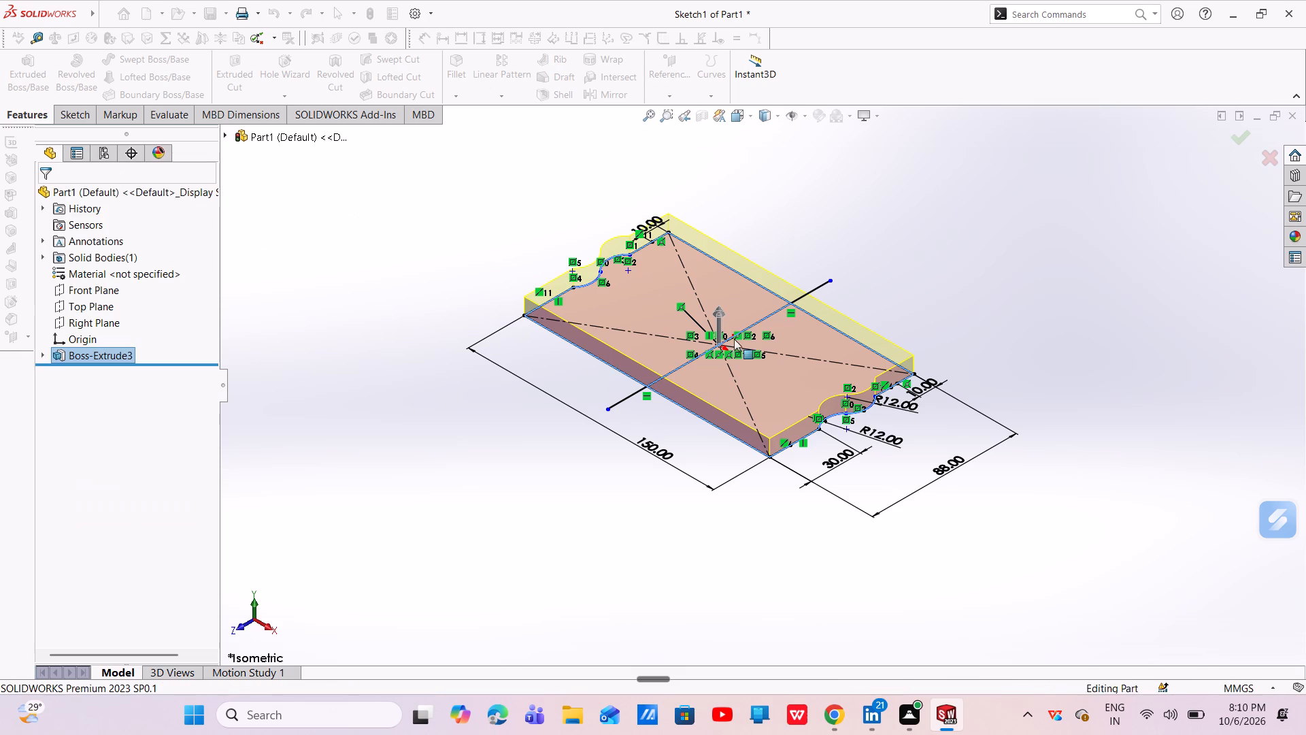
Start a sketch on the plate's upper face and draw a horizontal line about 177 mm long from the right concave arc's lower end past the left edge.
{"action": "left_click", "coordinate": [756, 358]}
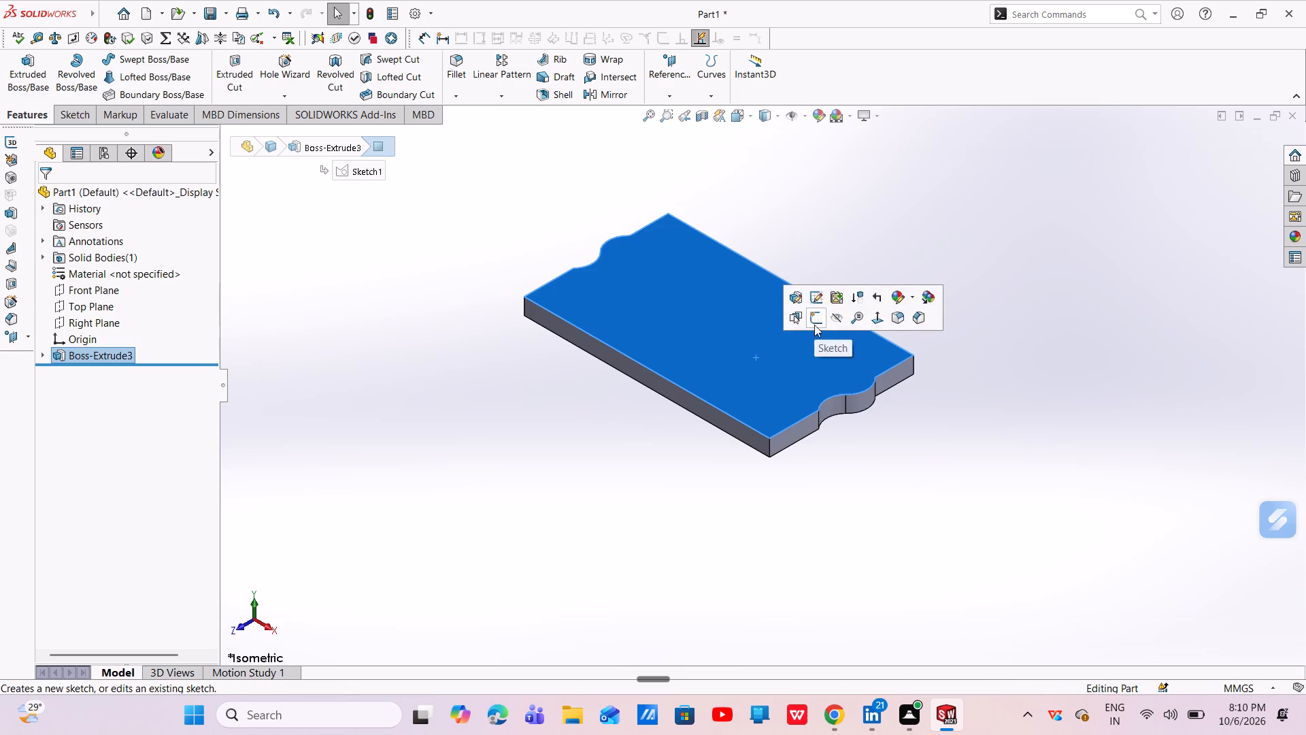
{"action": "left_click", "coordinate": [814, 325]}
{"action": "key", "text": "Escape"}
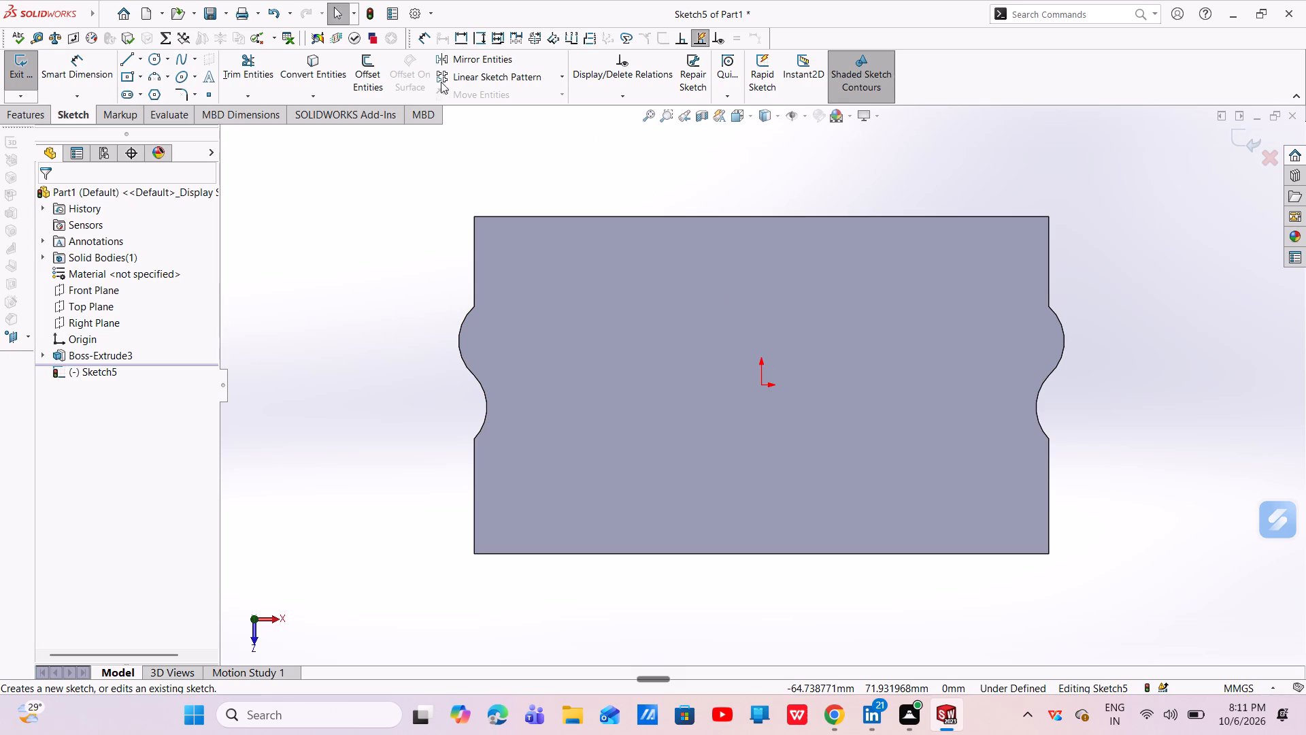
{"action": "left_click", "coordinate": [126, 67]}
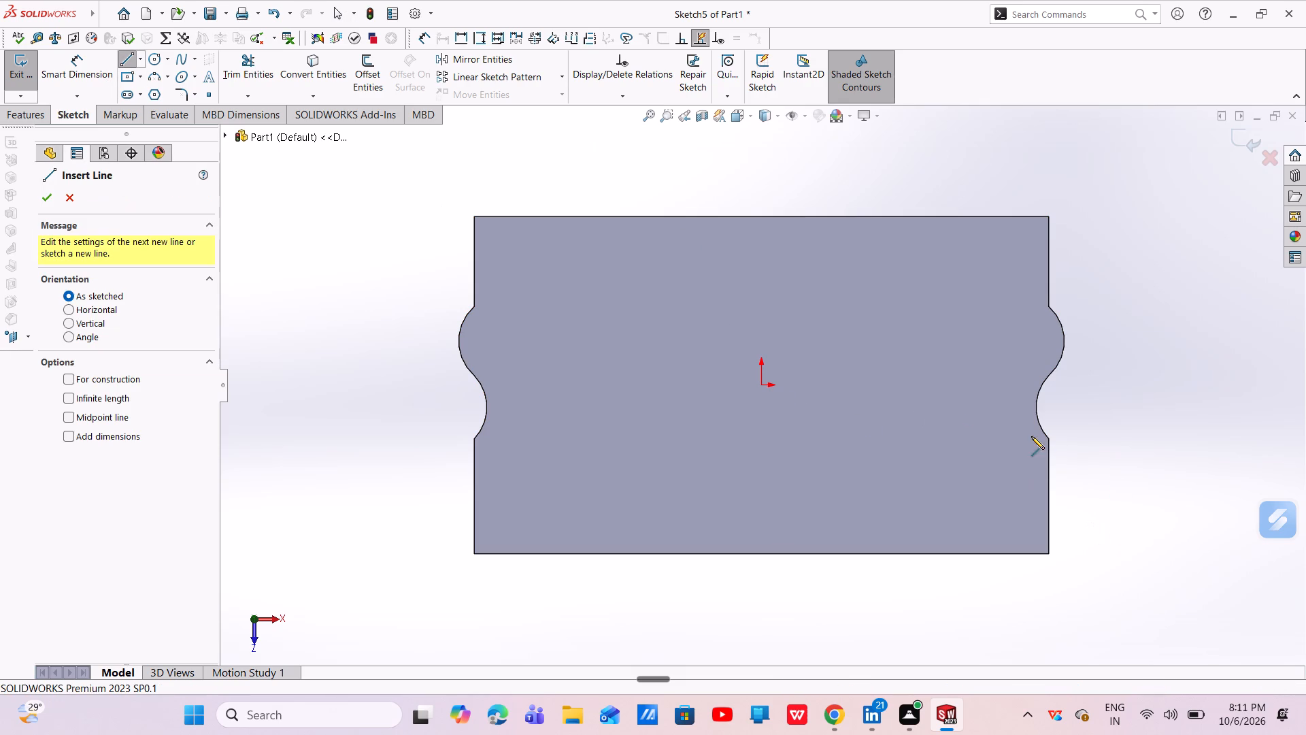
{"action": "left_click", "coordinate": [1048, 440]}
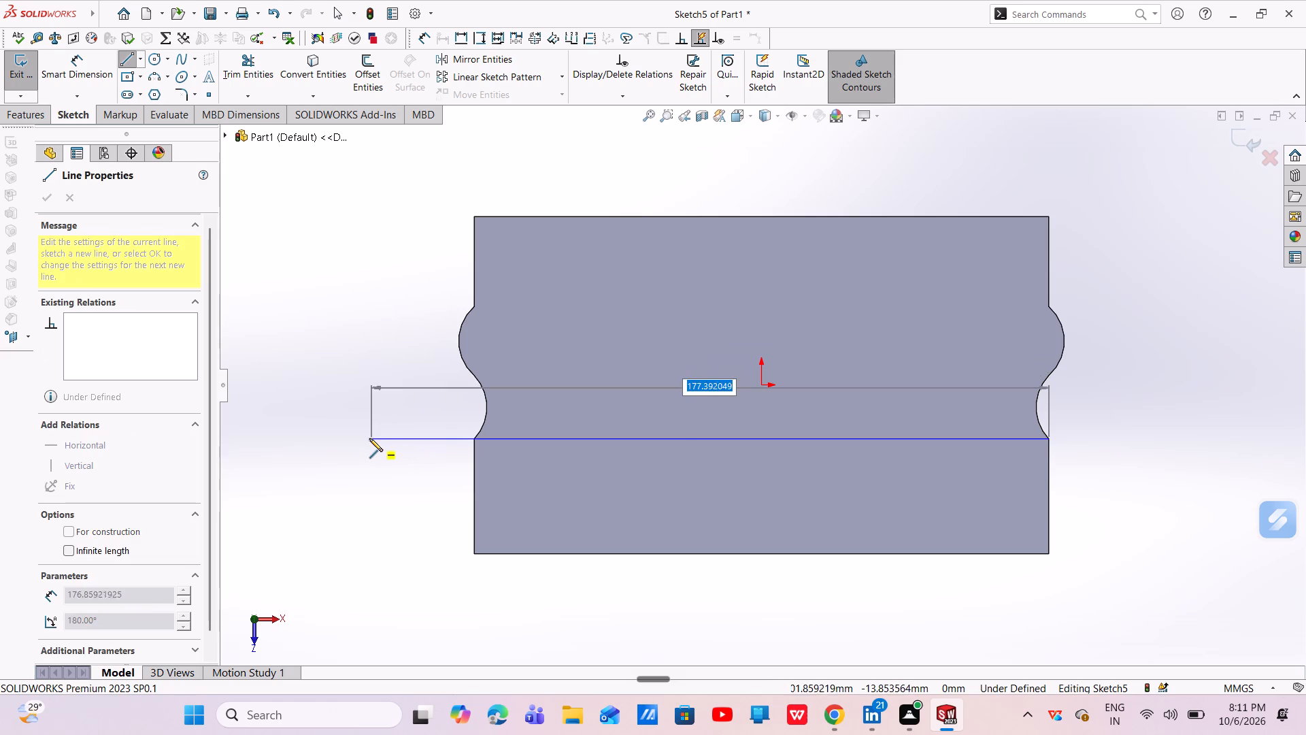
{"action": "left_click", "coordinate": [369, 438]}
{"action": "key", "text": "Escape"}
{"action": "key", "text": "Escape"}
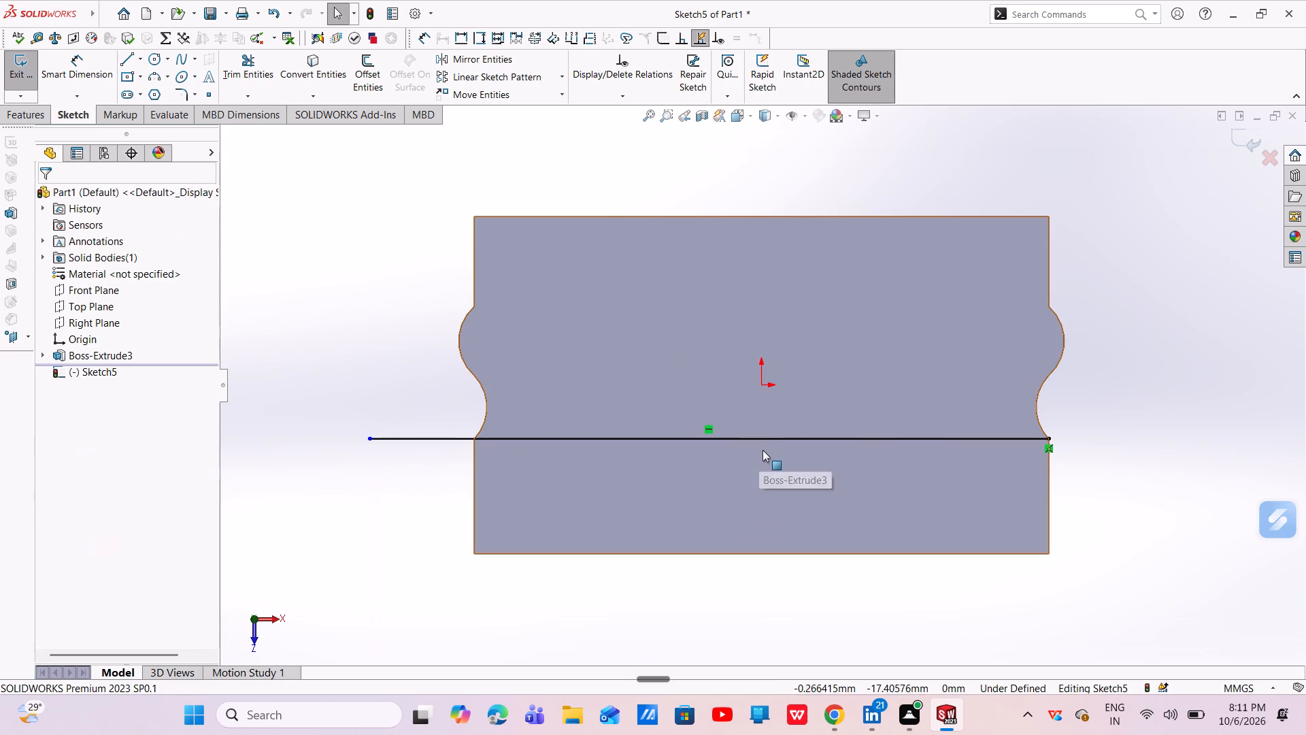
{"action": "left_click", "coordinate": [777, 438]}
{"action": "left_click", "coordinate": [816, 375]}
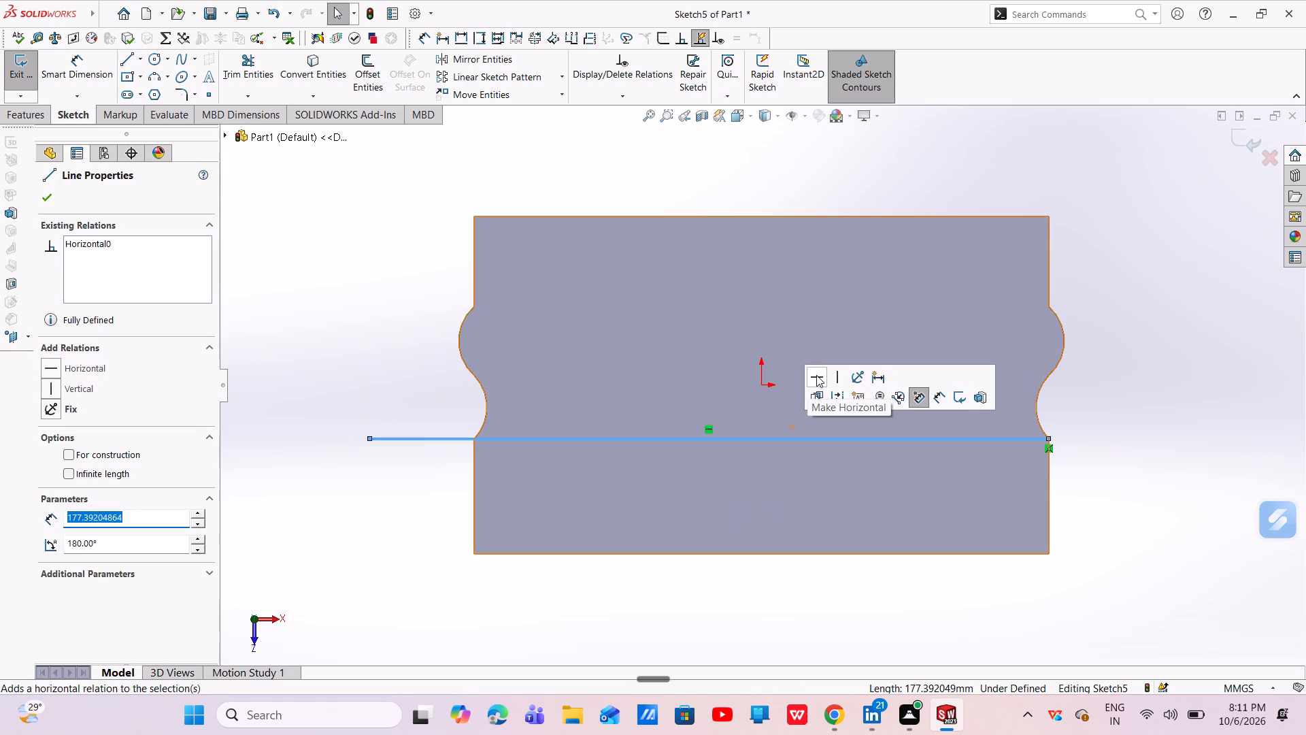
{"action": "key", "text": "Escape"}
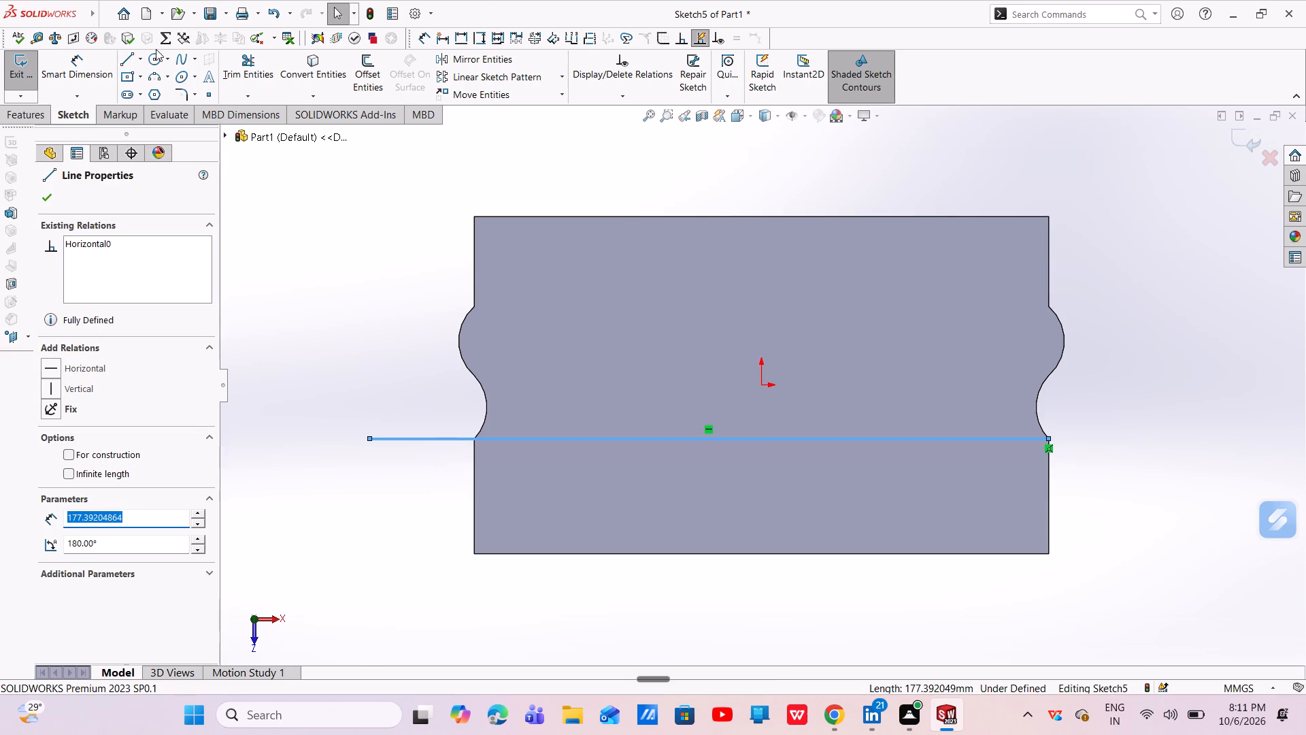
Draw a vertical line about 116 mm long through the origin, extending beyond both long edges of the plate.
{"action": "left_click", "coordinate": [129, 55]}
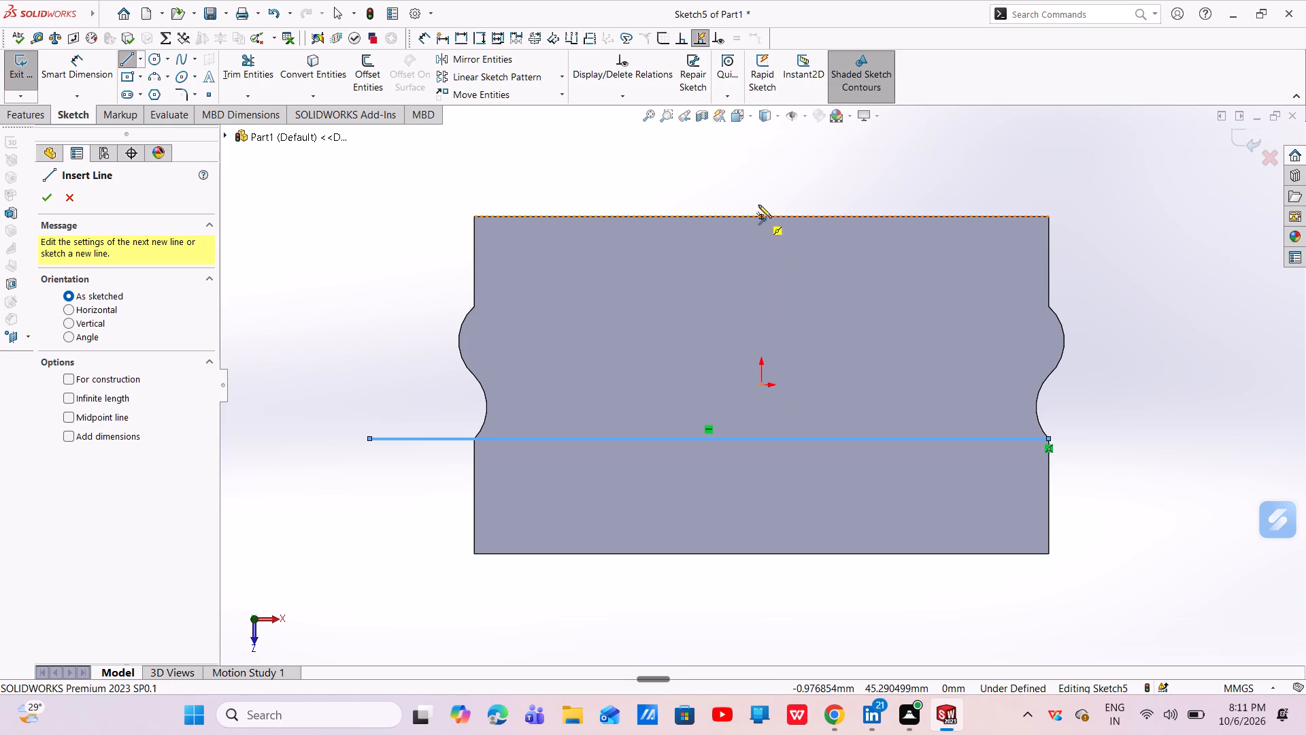
{"action": "left_click", "coordinate": [761, 159]}
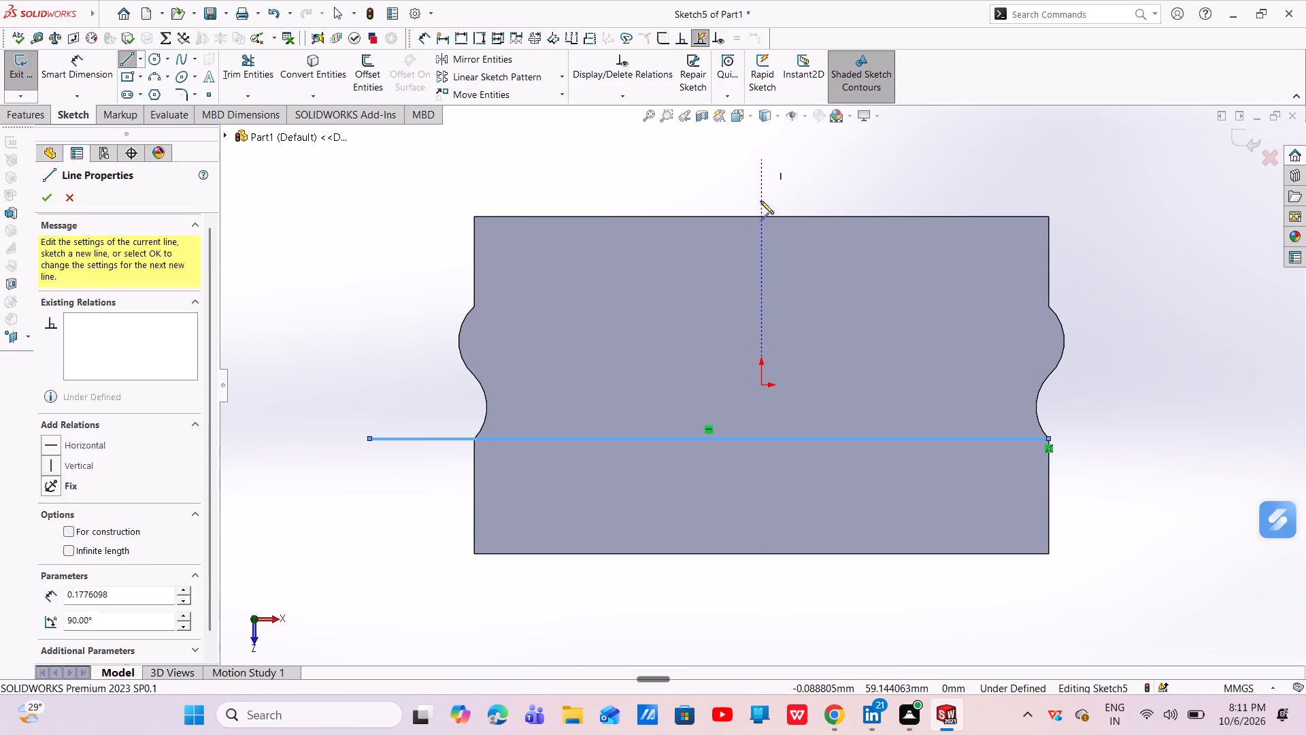
{"action": "left_click", "coordinate": [758, 604]}
{"action": "key", "text": "Escape"}
{"action": "key", "text": "Escape"}
{"action": "key", "text": "Escape"}
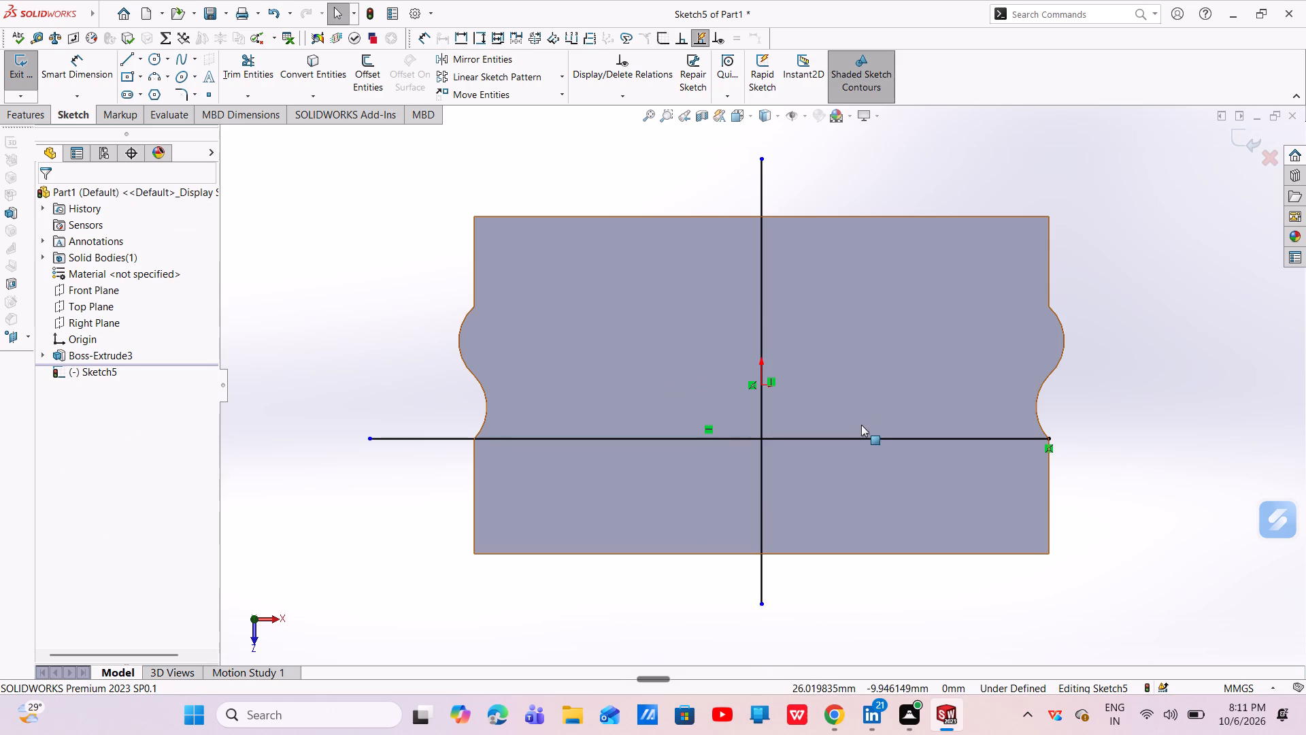
Convert the horizontal and vertical lines to construction geometry.
{"action": "left_click", "coordinate": [860, 436]}
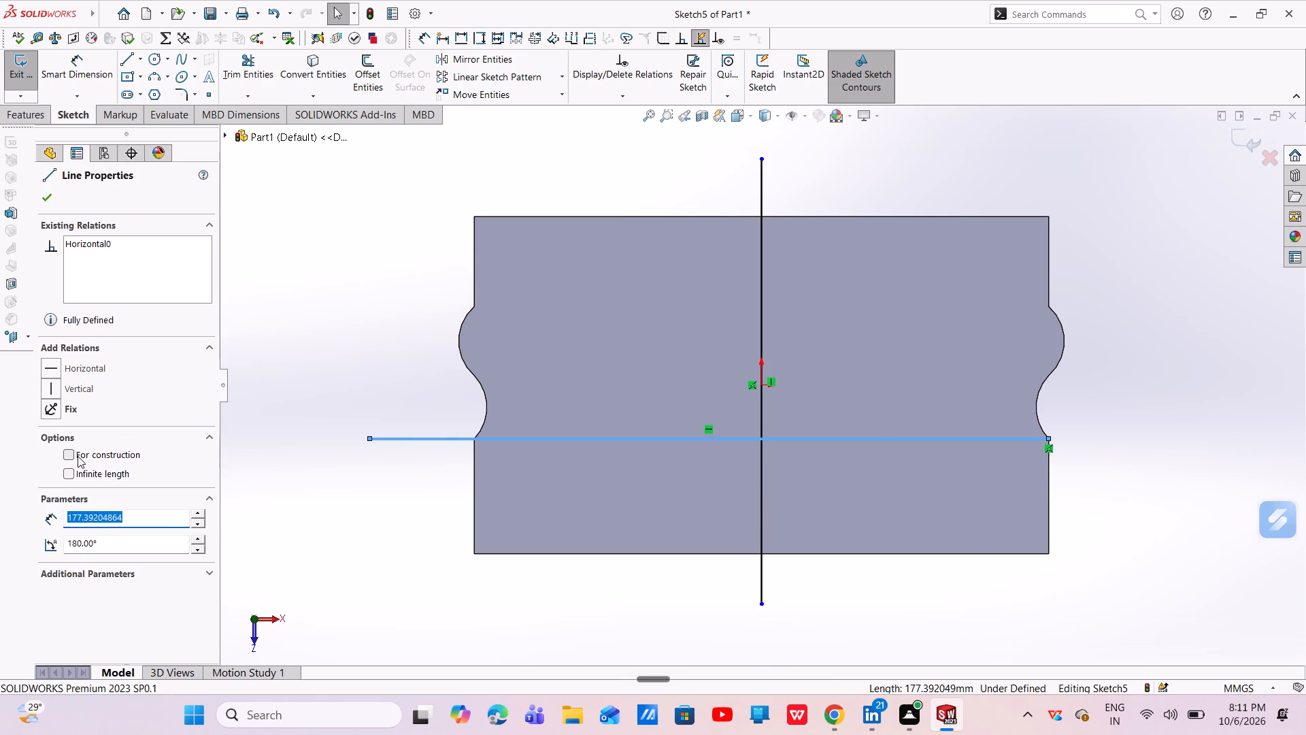
{"action": "left_click", "coordinate": [78, 455]}
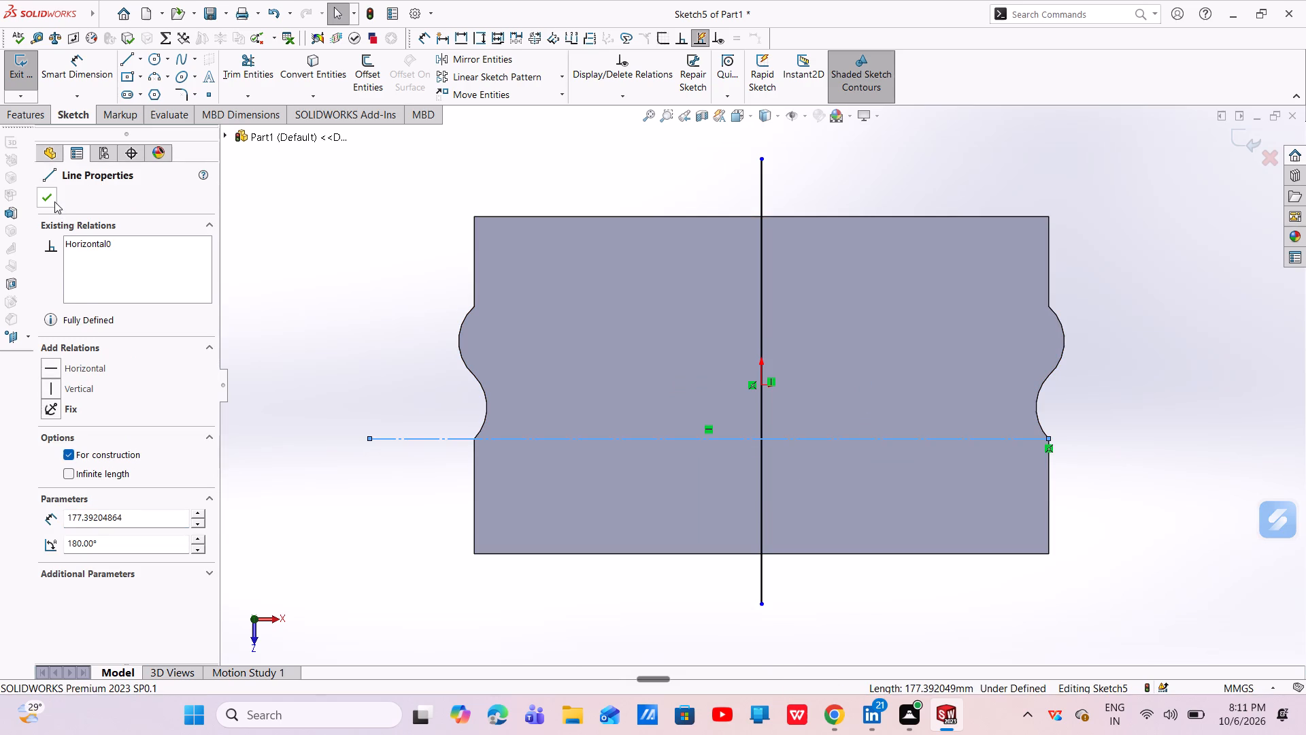
{"action": "left_click", "coordinate": [54, 201]}
{"action": "left_click", "coordinate": [760, 318]}
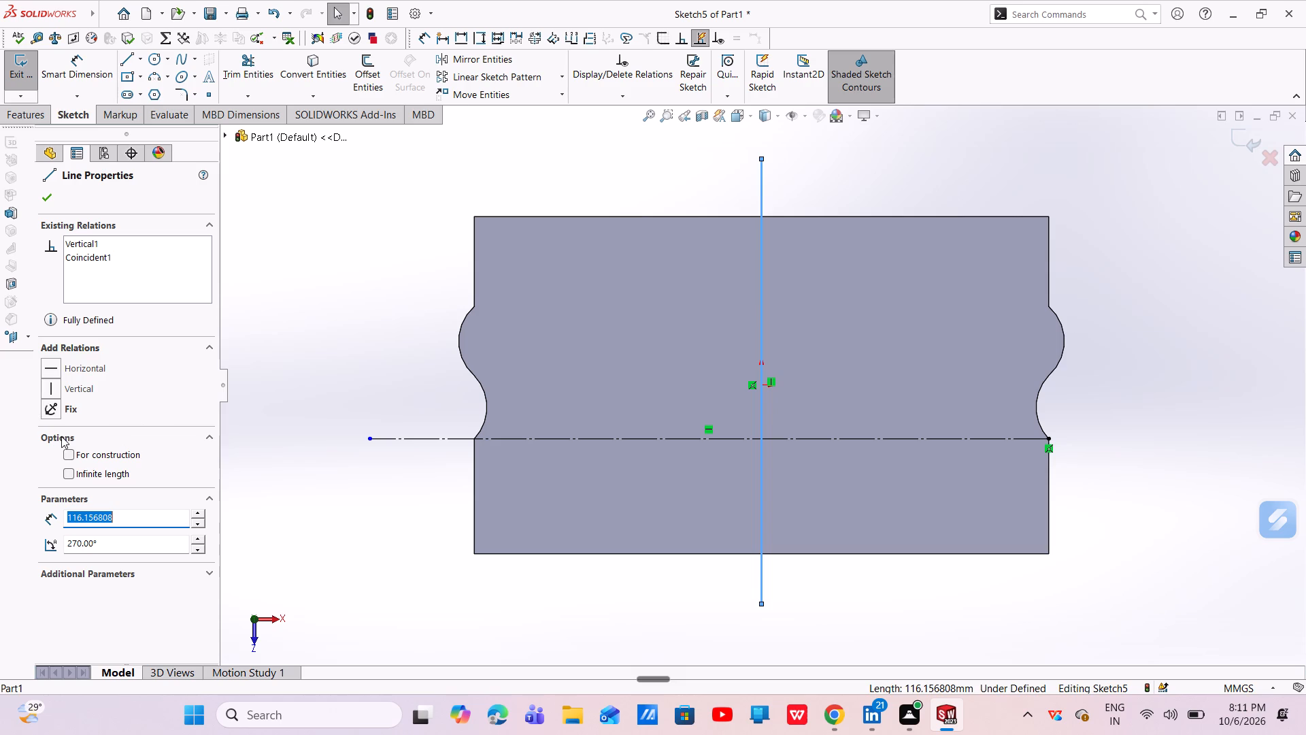
{"action": "left_click", "coordinate": [69, 453]}
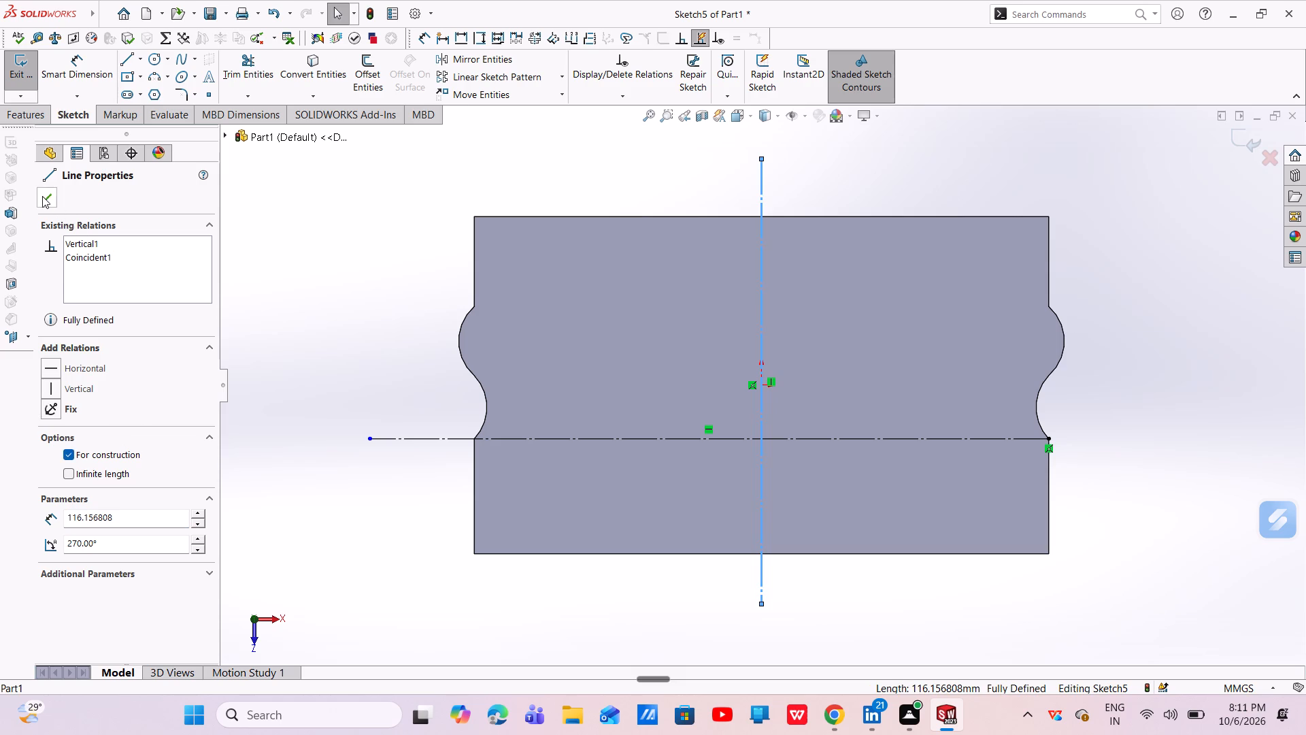
{"action": "left_click", "coordinate": [42, 196]}
Draw a 50 mm diameter circle centred on the intersection of the two construction lines.
{"action": "left_click", "coordinate": [154, 58]}
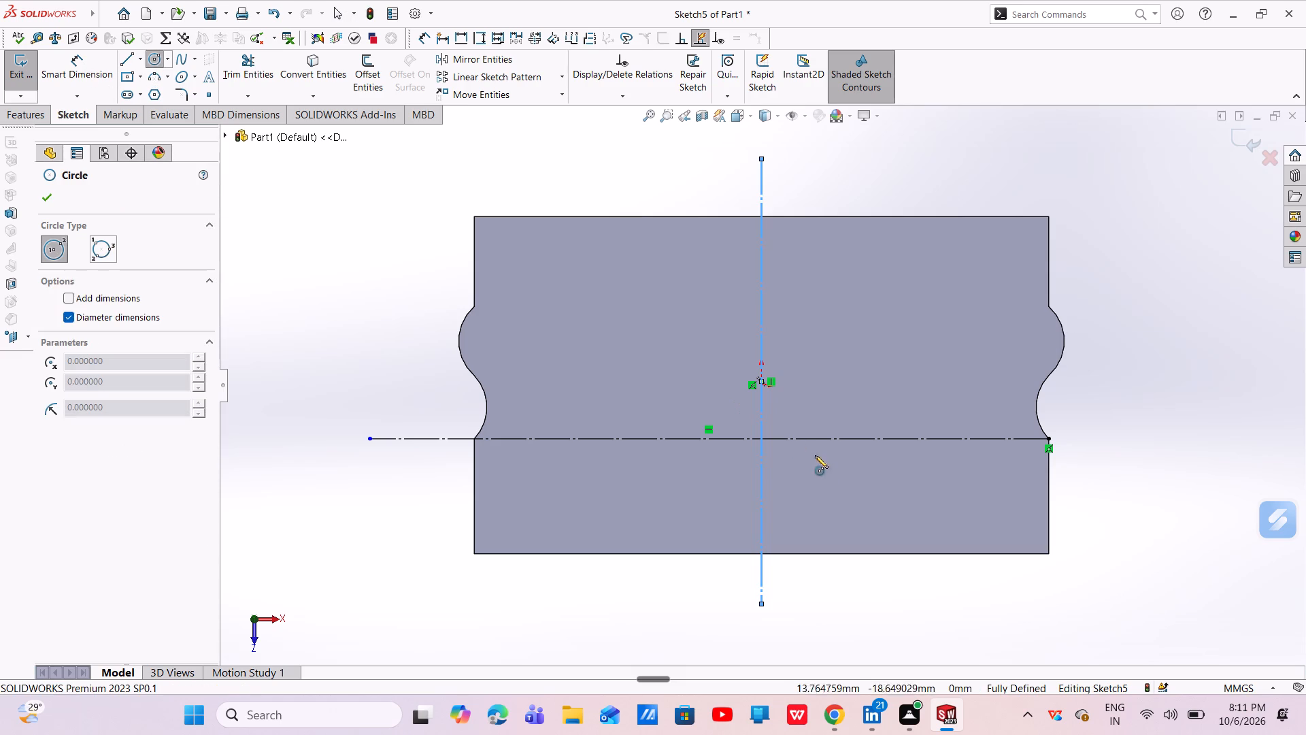
{"action": "scroll", "coordinate": [761, 438], "scroll_direction": "down", "scroll_amount": 2}
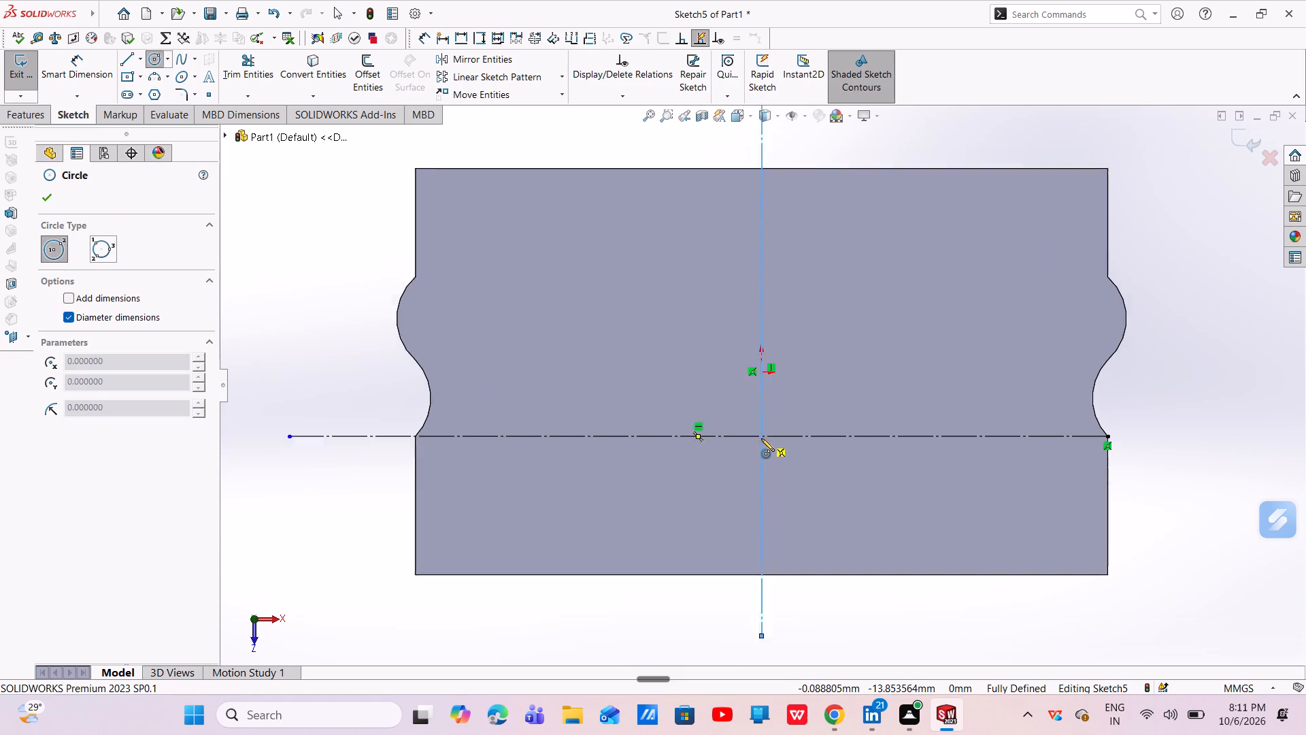
{"action": "scroll", "coordinate": [761, 438], "scroll_direction": "down", "scroll_amount": 2}
{"action": "left_click", "coordinate": [761, 425]}
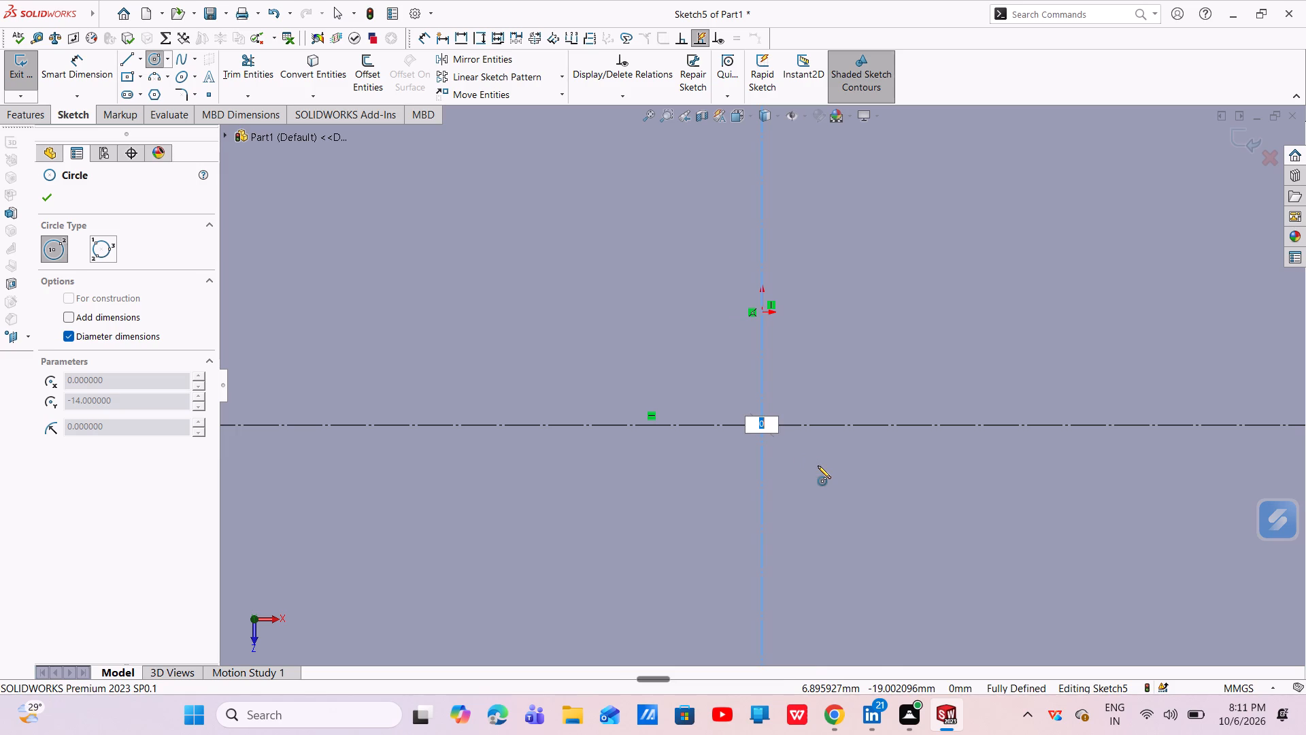
{"action": "key", "text": "5"}
{"action": "key", "text": "0"}
{"action": "key", "text": "Return"}
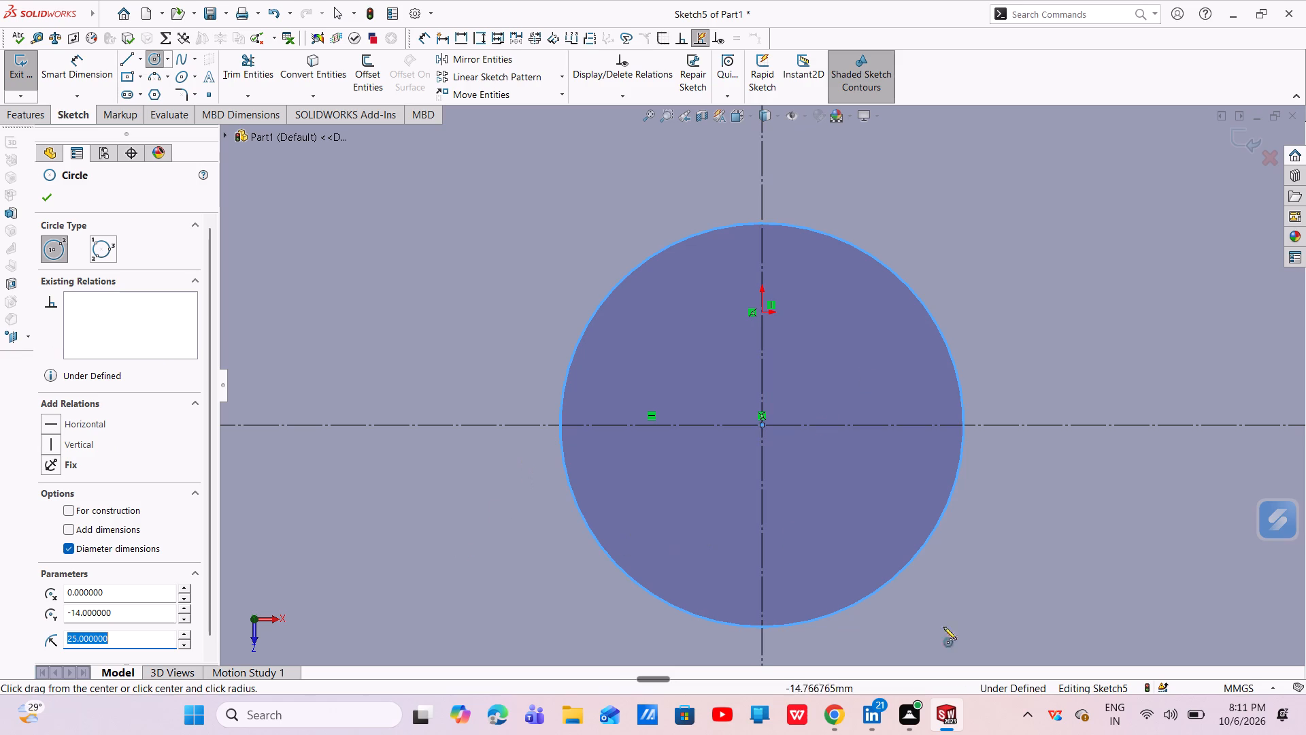
{"action": "left_click", "coordinate": [48, 199]}
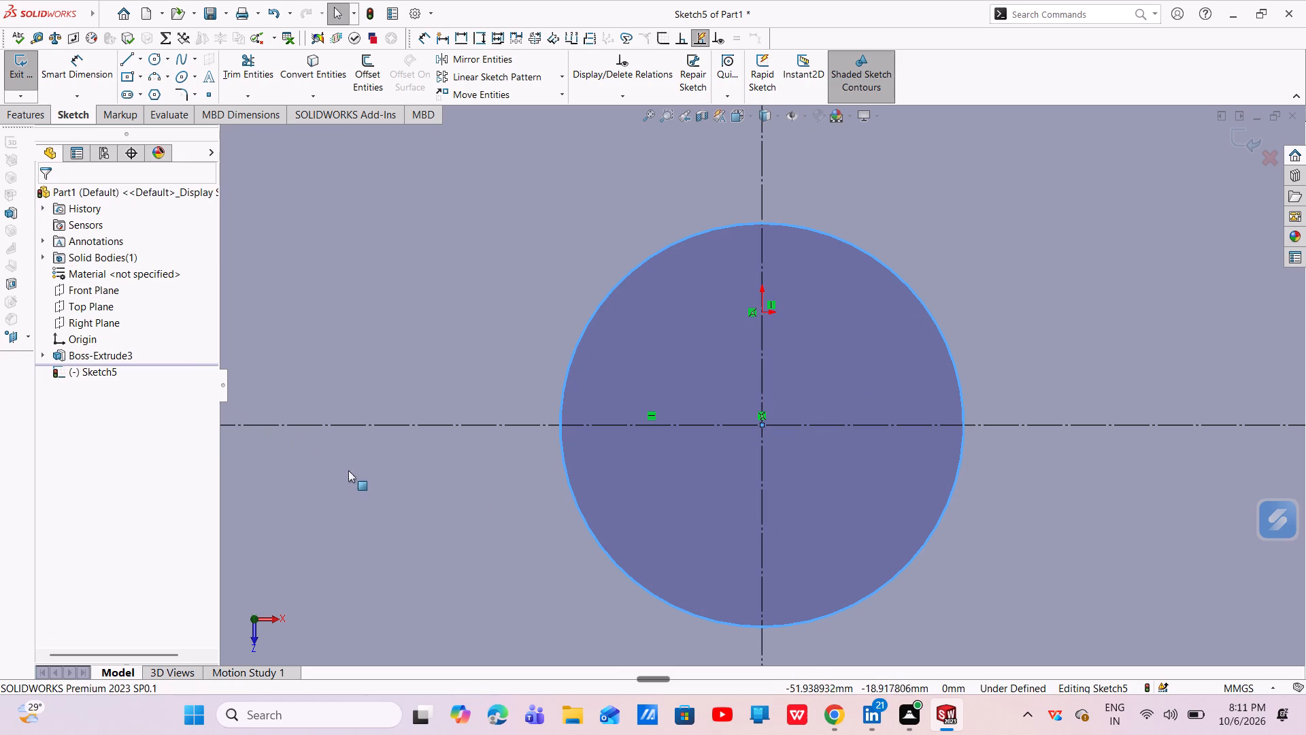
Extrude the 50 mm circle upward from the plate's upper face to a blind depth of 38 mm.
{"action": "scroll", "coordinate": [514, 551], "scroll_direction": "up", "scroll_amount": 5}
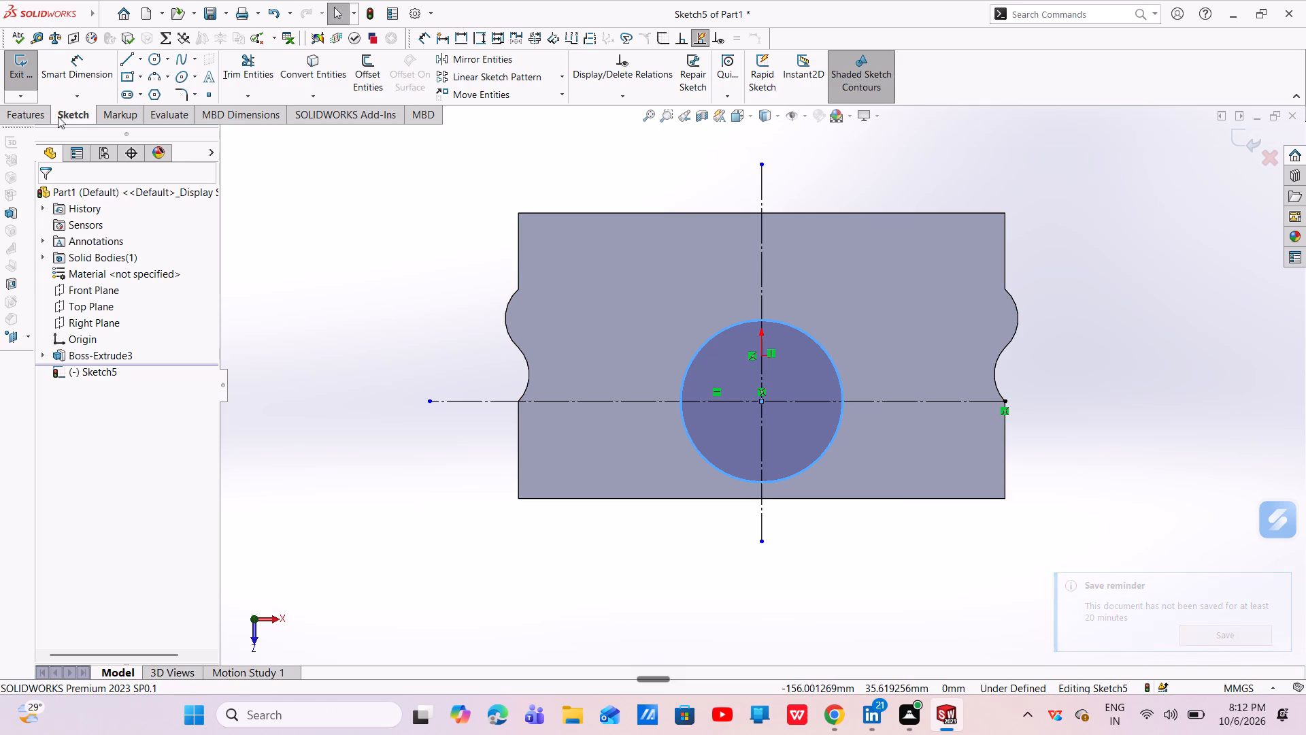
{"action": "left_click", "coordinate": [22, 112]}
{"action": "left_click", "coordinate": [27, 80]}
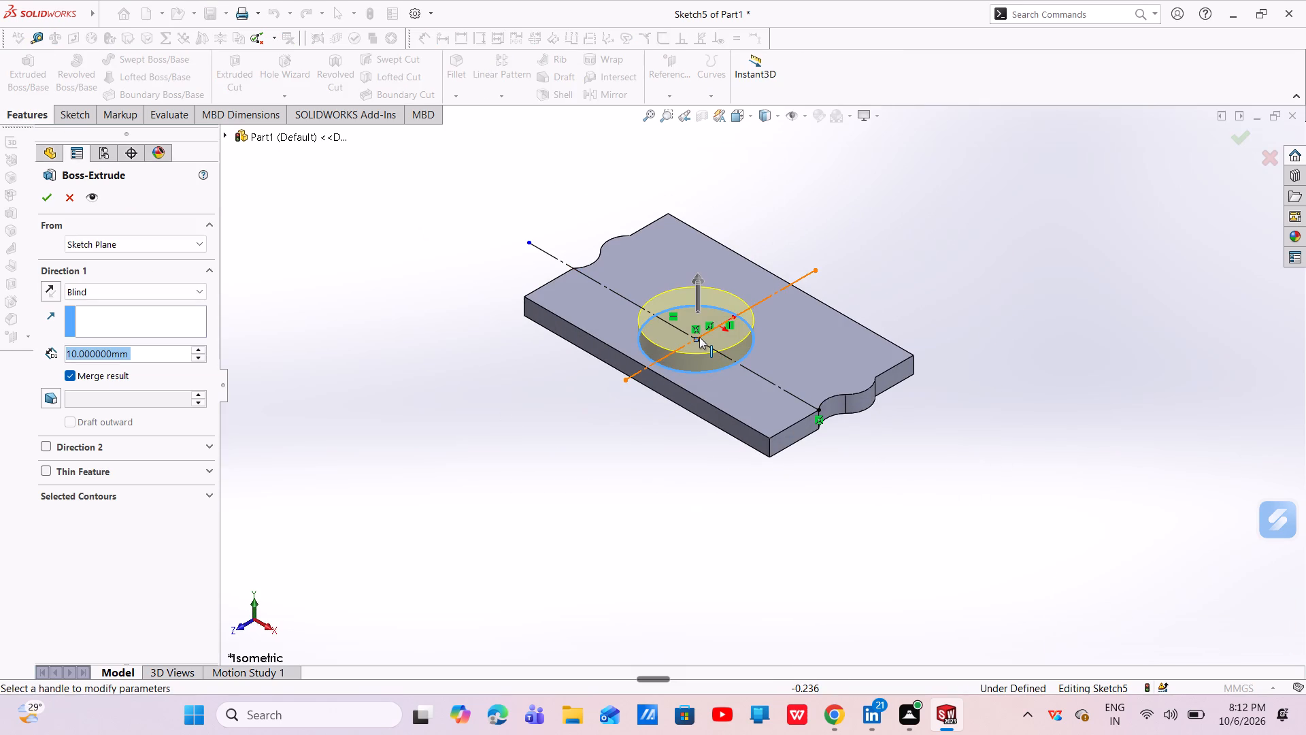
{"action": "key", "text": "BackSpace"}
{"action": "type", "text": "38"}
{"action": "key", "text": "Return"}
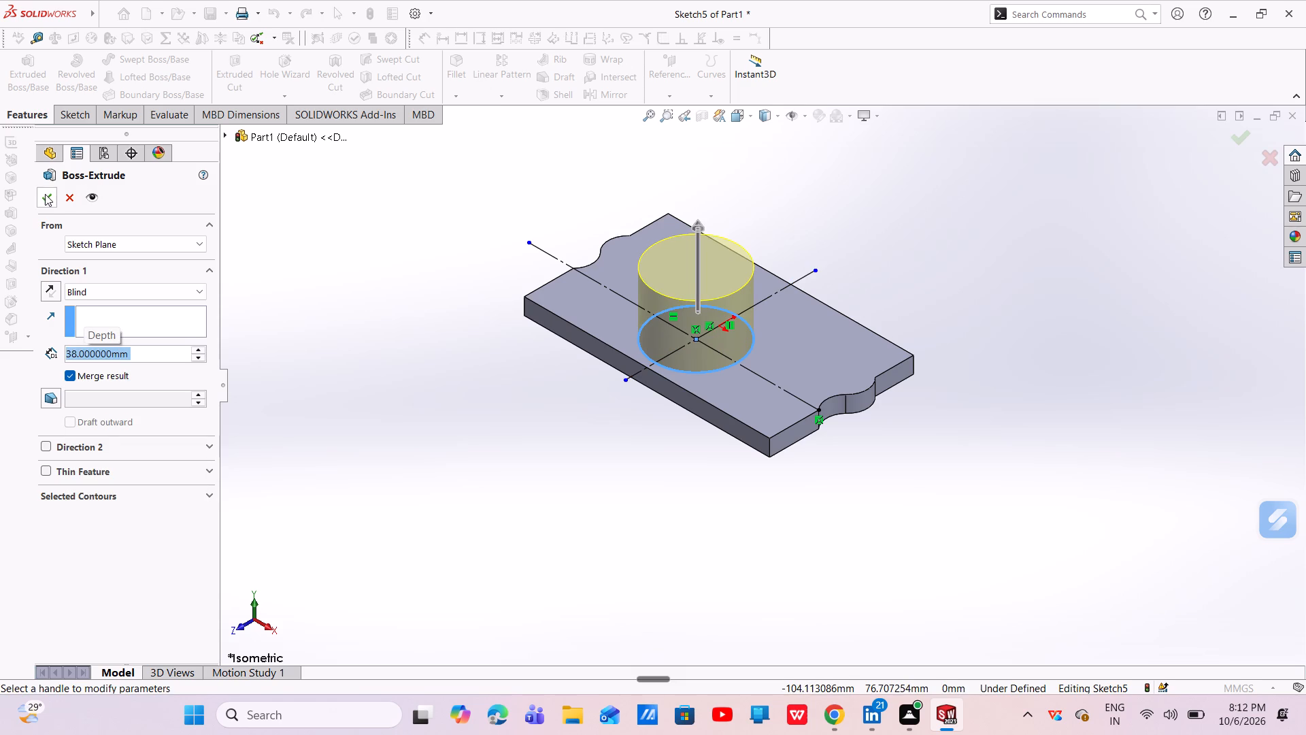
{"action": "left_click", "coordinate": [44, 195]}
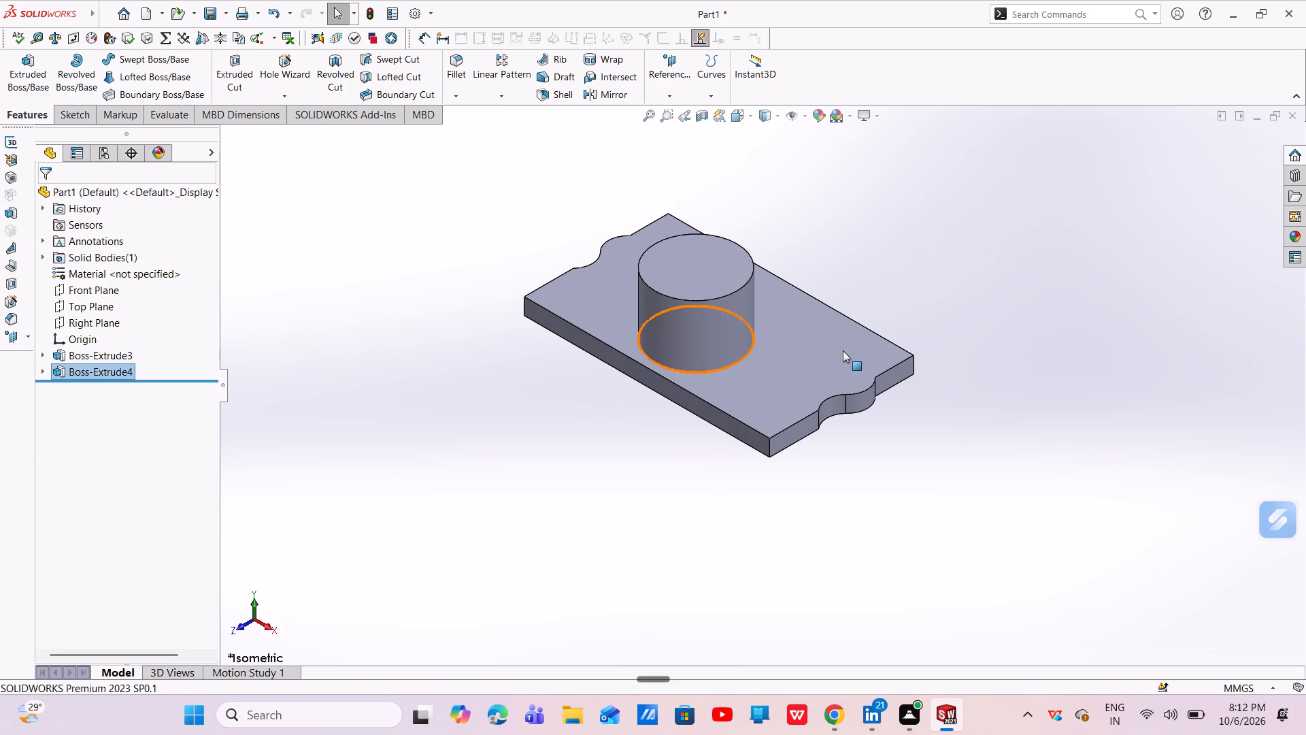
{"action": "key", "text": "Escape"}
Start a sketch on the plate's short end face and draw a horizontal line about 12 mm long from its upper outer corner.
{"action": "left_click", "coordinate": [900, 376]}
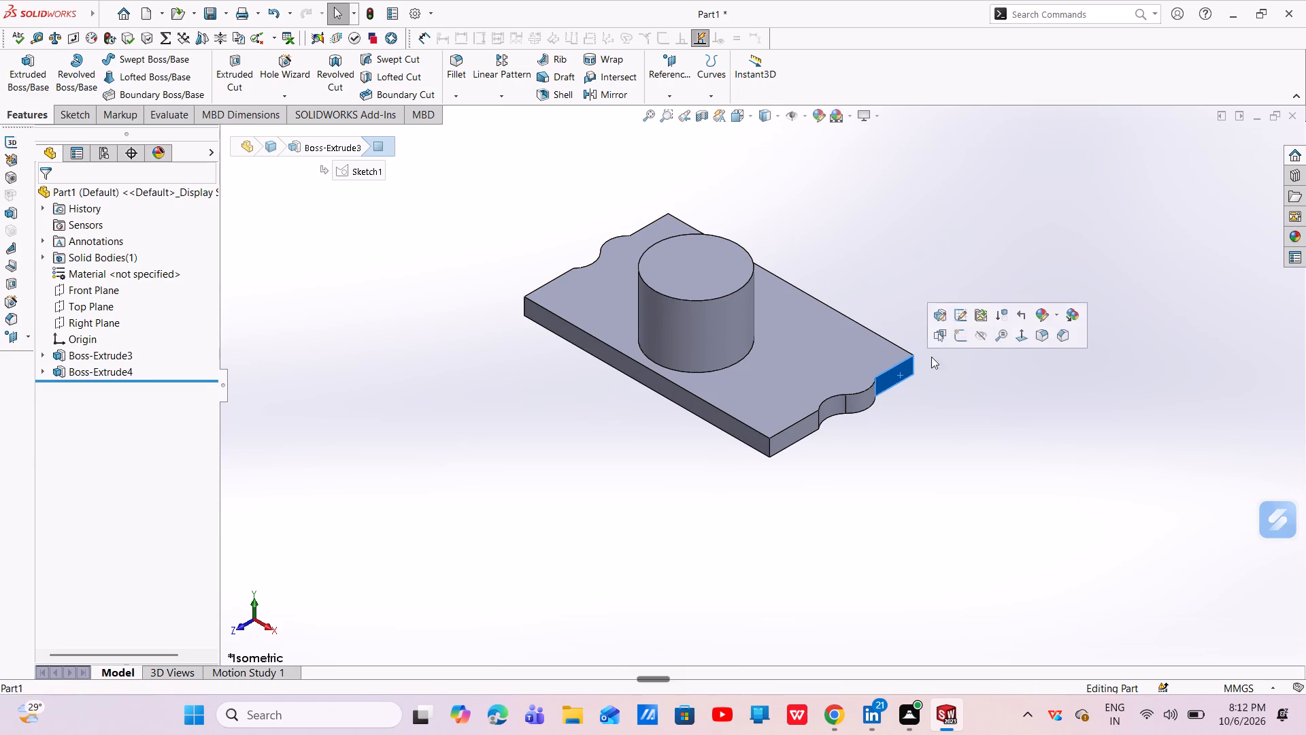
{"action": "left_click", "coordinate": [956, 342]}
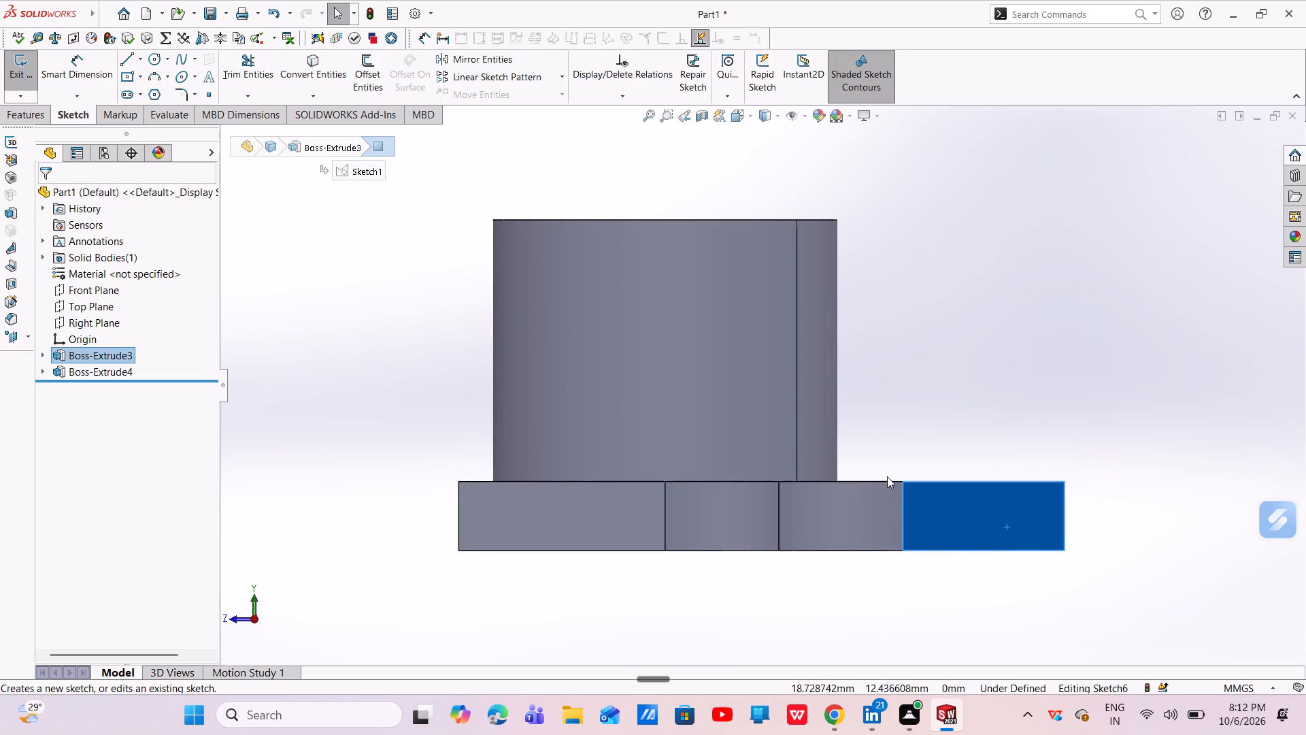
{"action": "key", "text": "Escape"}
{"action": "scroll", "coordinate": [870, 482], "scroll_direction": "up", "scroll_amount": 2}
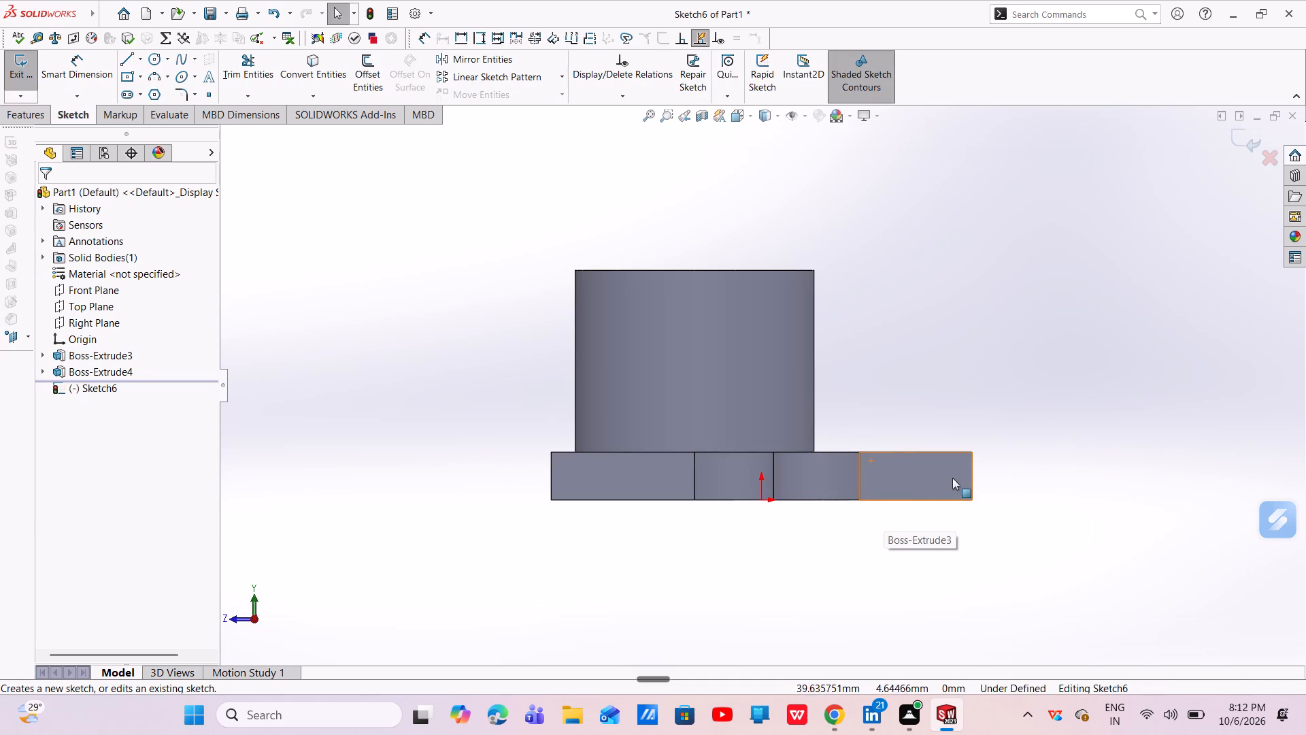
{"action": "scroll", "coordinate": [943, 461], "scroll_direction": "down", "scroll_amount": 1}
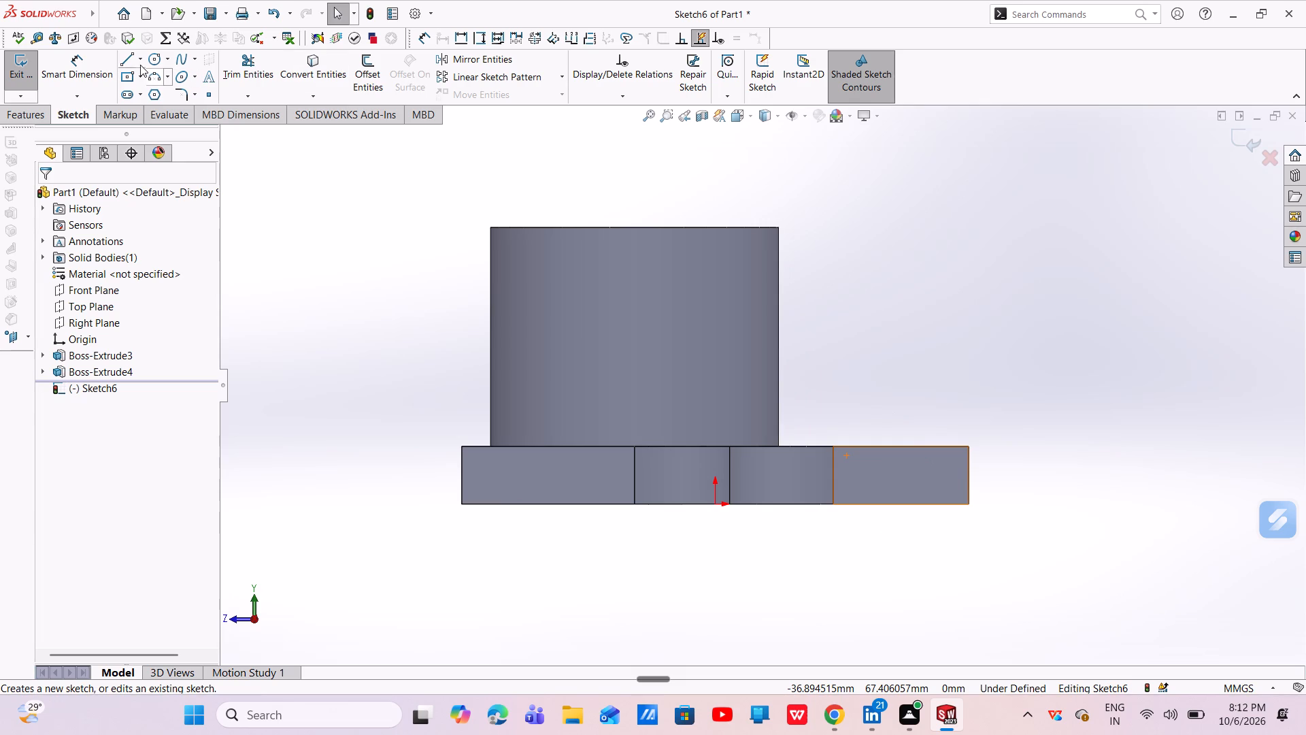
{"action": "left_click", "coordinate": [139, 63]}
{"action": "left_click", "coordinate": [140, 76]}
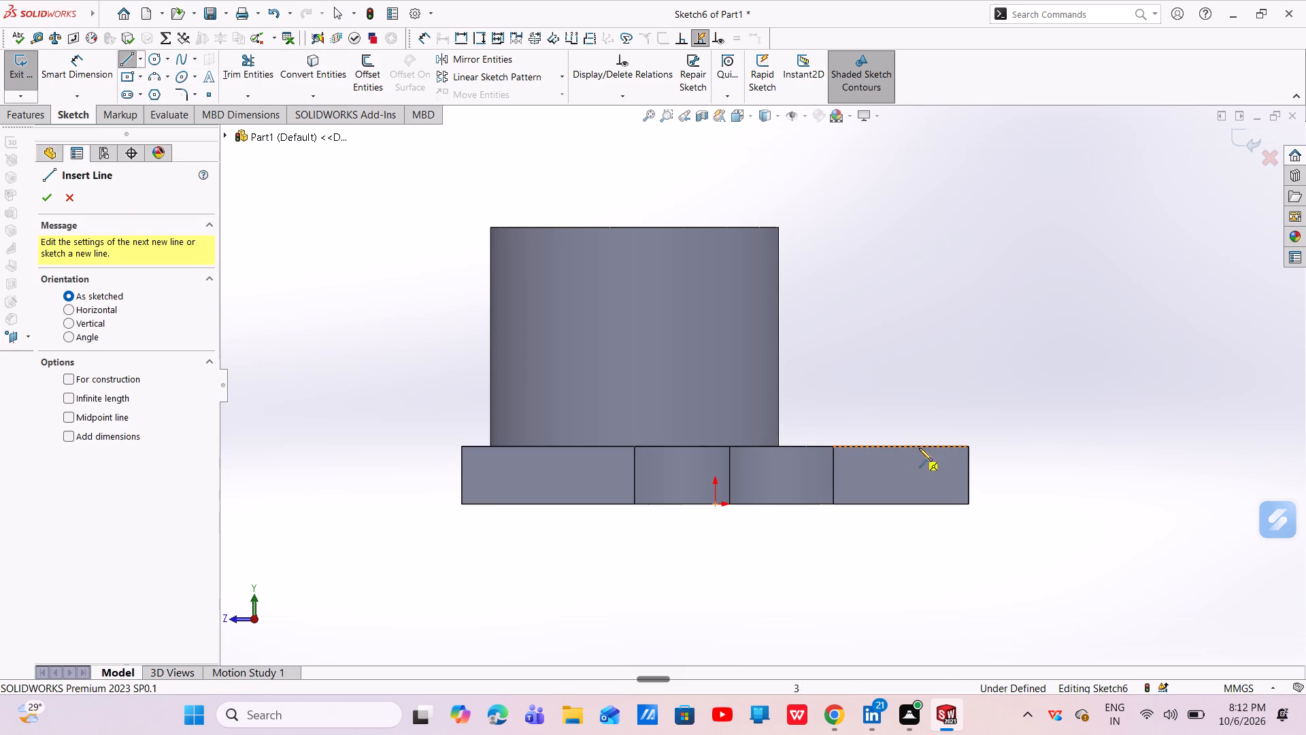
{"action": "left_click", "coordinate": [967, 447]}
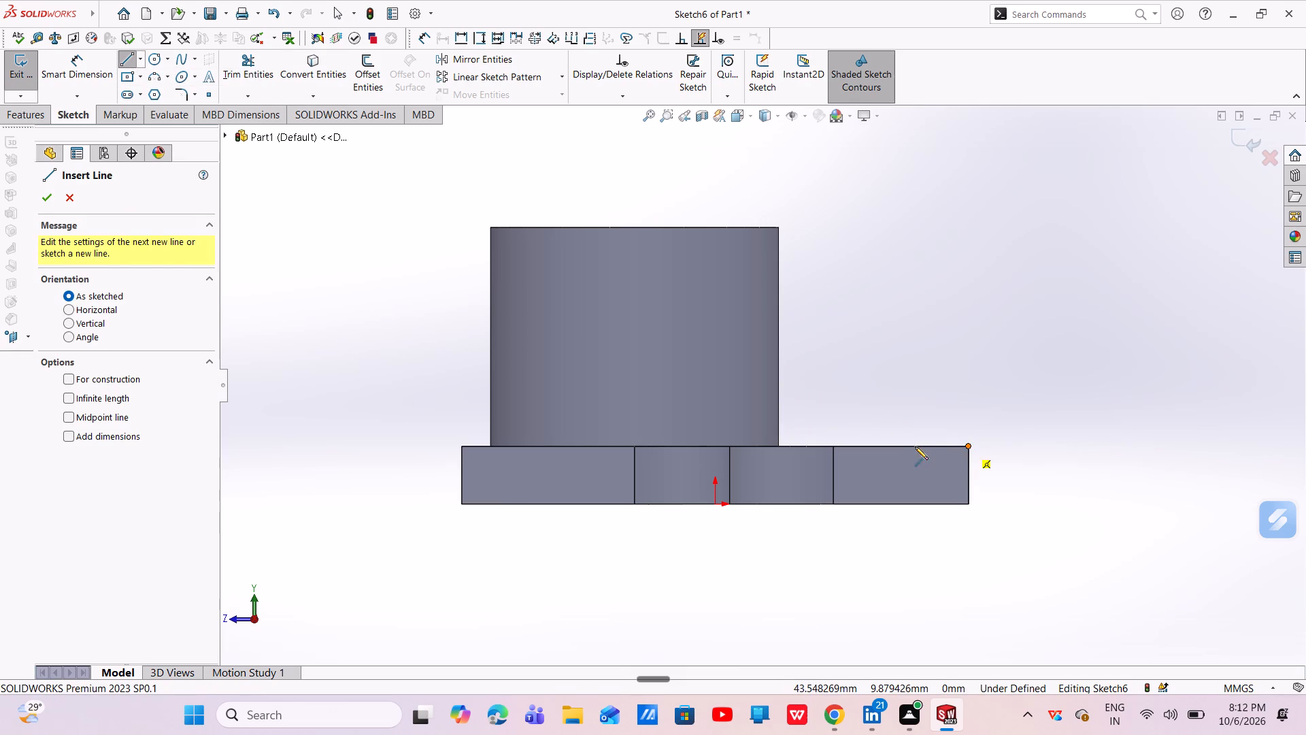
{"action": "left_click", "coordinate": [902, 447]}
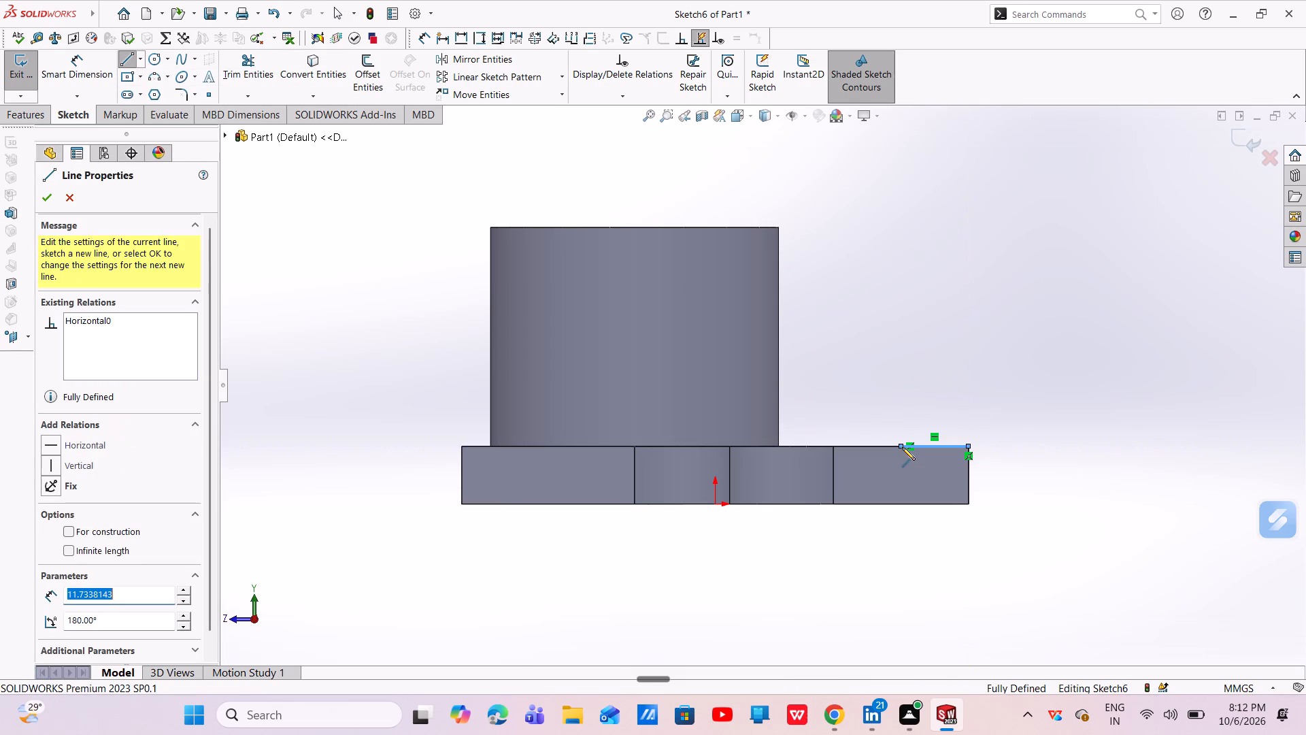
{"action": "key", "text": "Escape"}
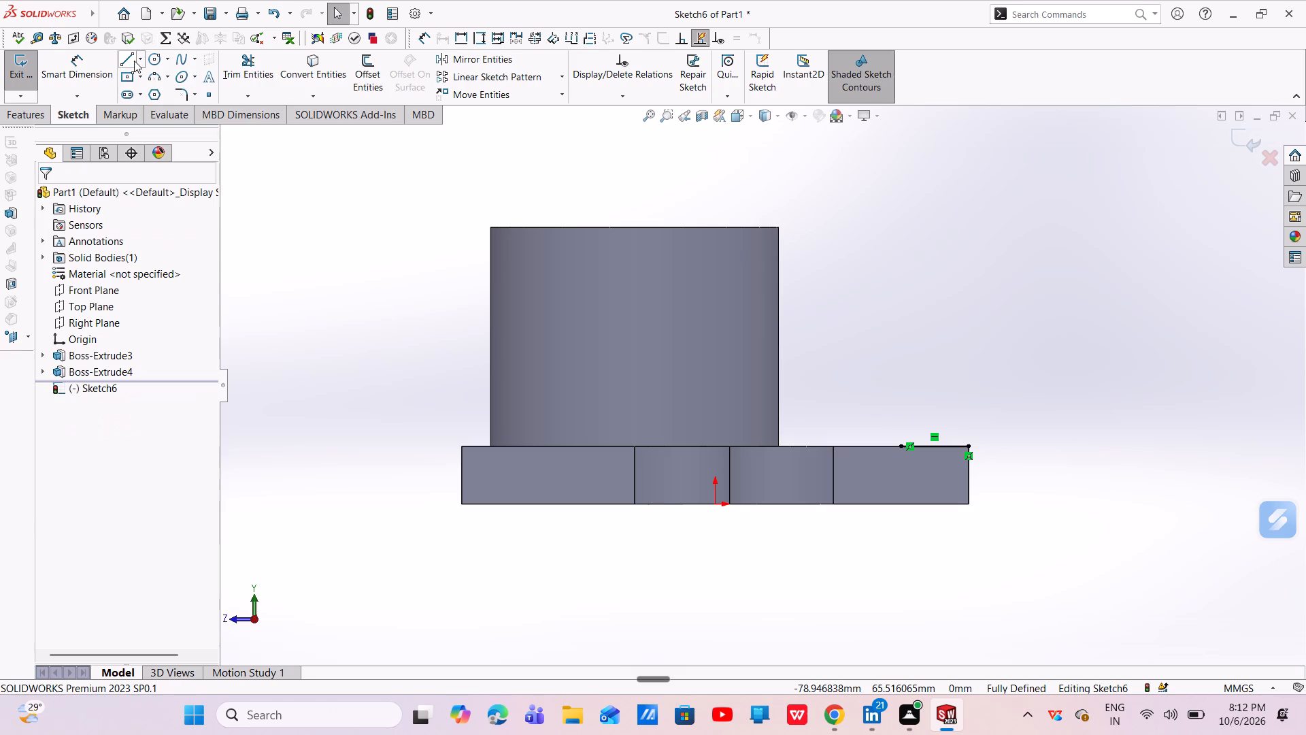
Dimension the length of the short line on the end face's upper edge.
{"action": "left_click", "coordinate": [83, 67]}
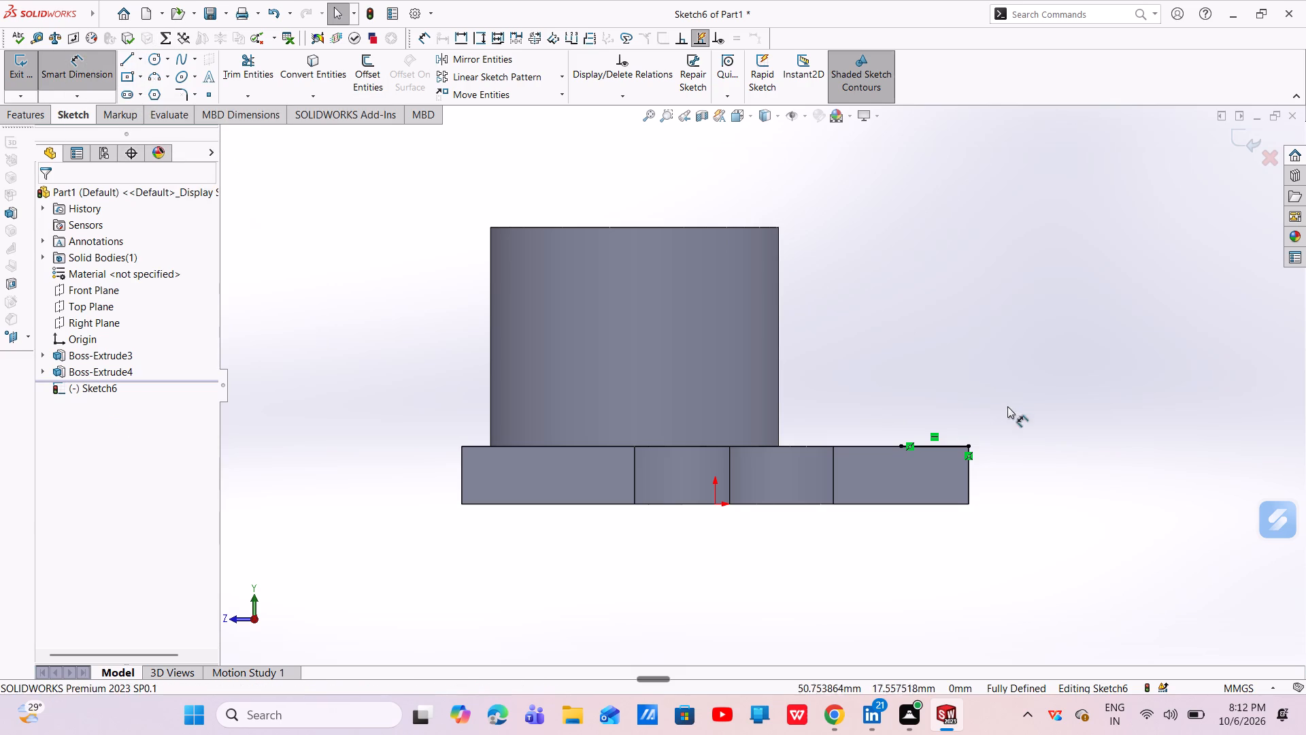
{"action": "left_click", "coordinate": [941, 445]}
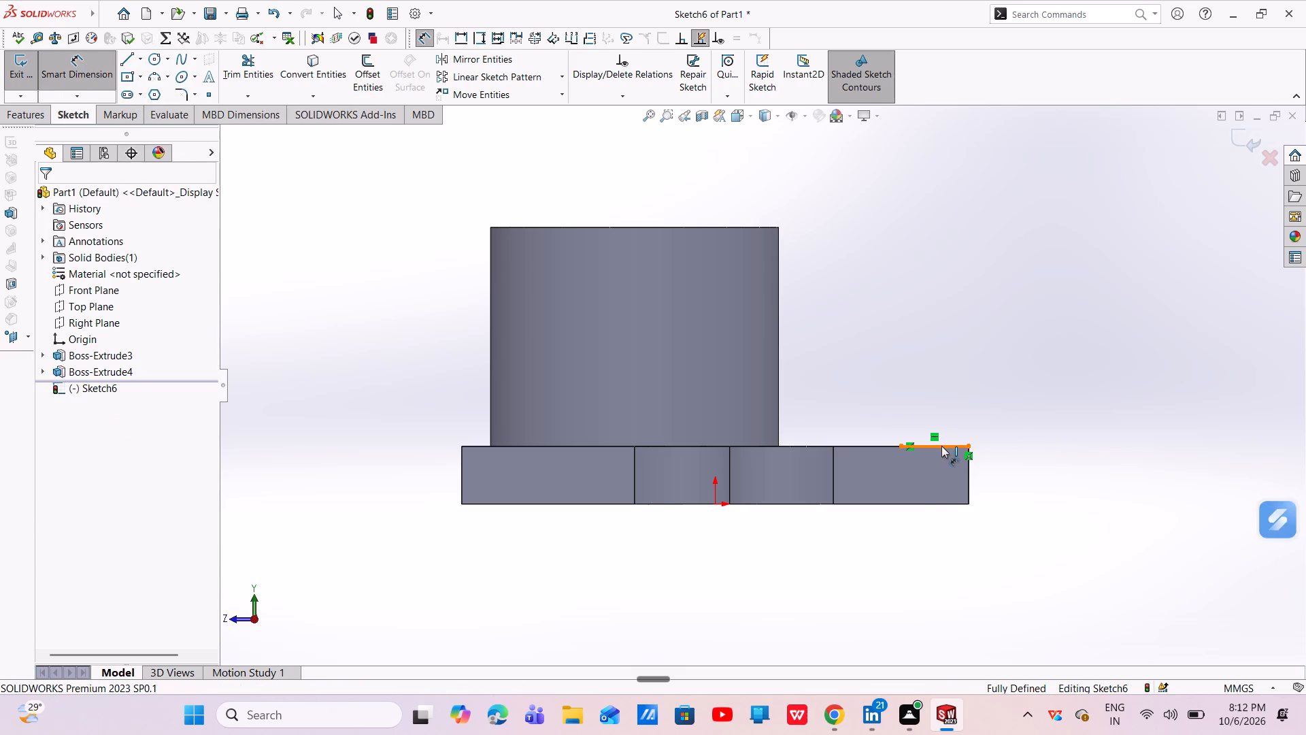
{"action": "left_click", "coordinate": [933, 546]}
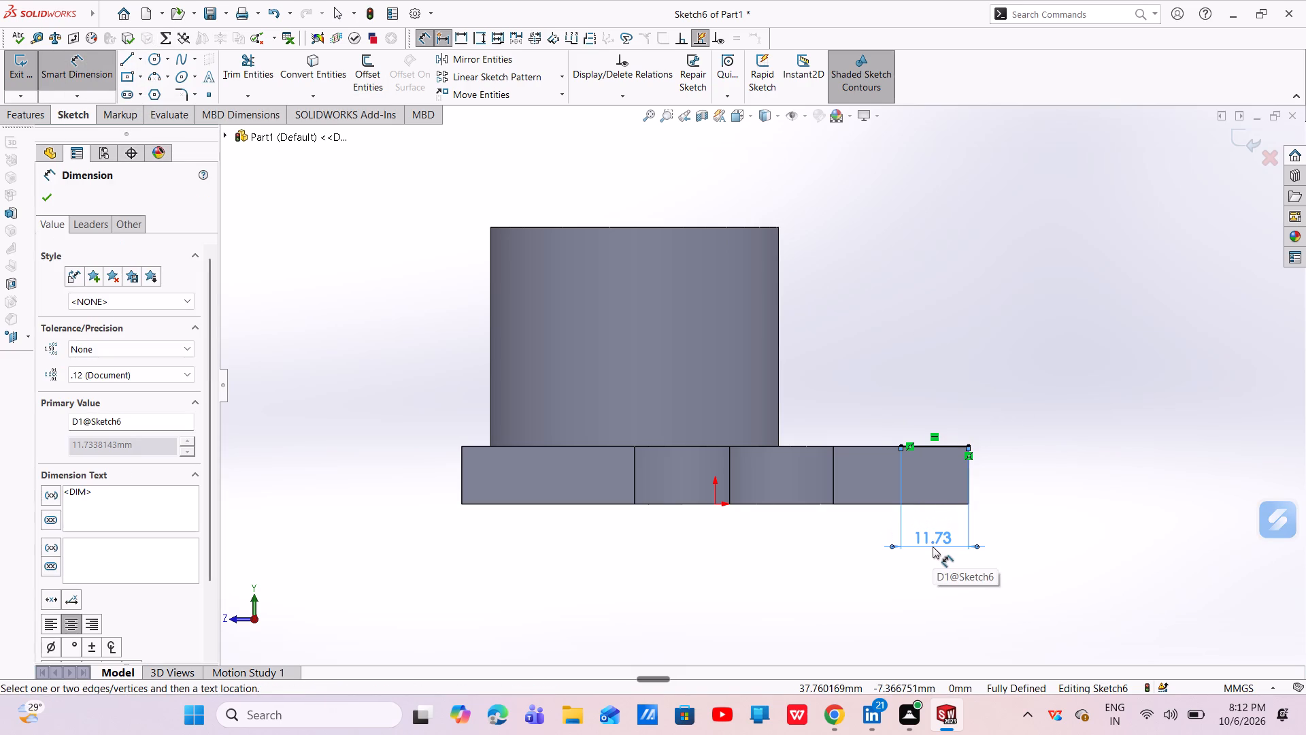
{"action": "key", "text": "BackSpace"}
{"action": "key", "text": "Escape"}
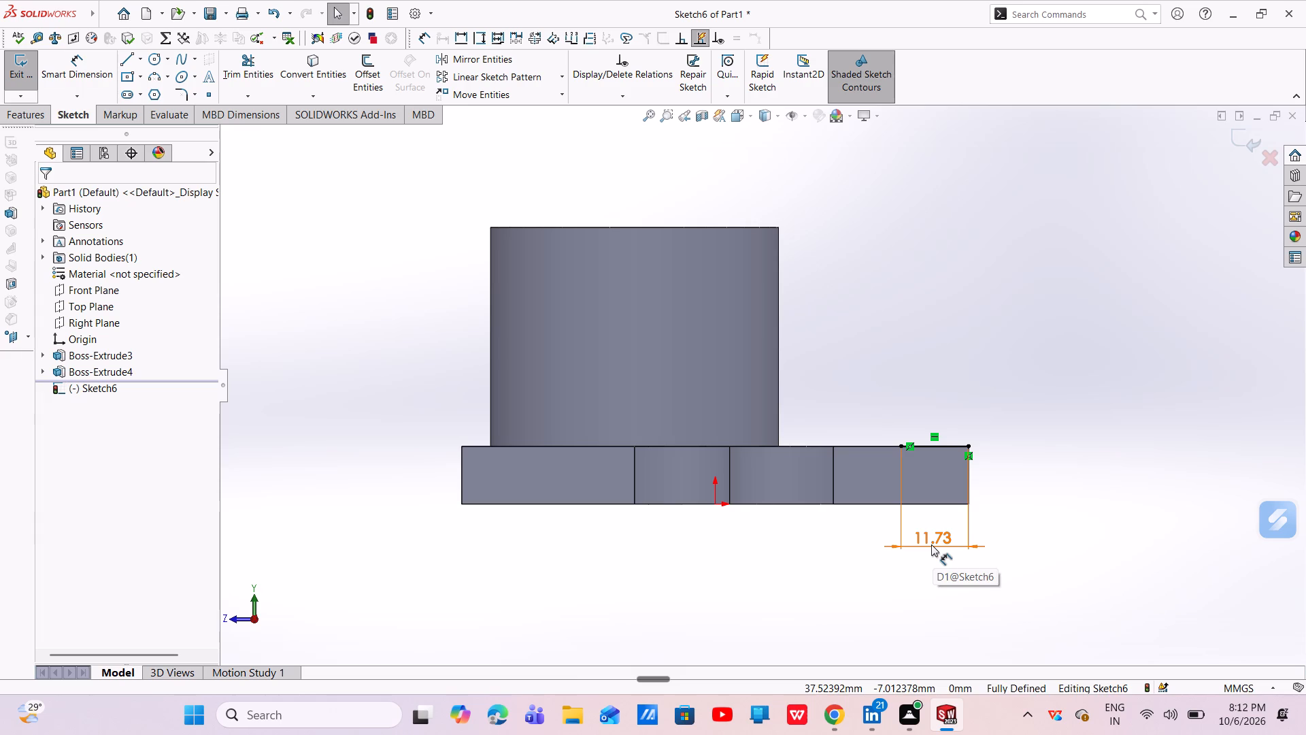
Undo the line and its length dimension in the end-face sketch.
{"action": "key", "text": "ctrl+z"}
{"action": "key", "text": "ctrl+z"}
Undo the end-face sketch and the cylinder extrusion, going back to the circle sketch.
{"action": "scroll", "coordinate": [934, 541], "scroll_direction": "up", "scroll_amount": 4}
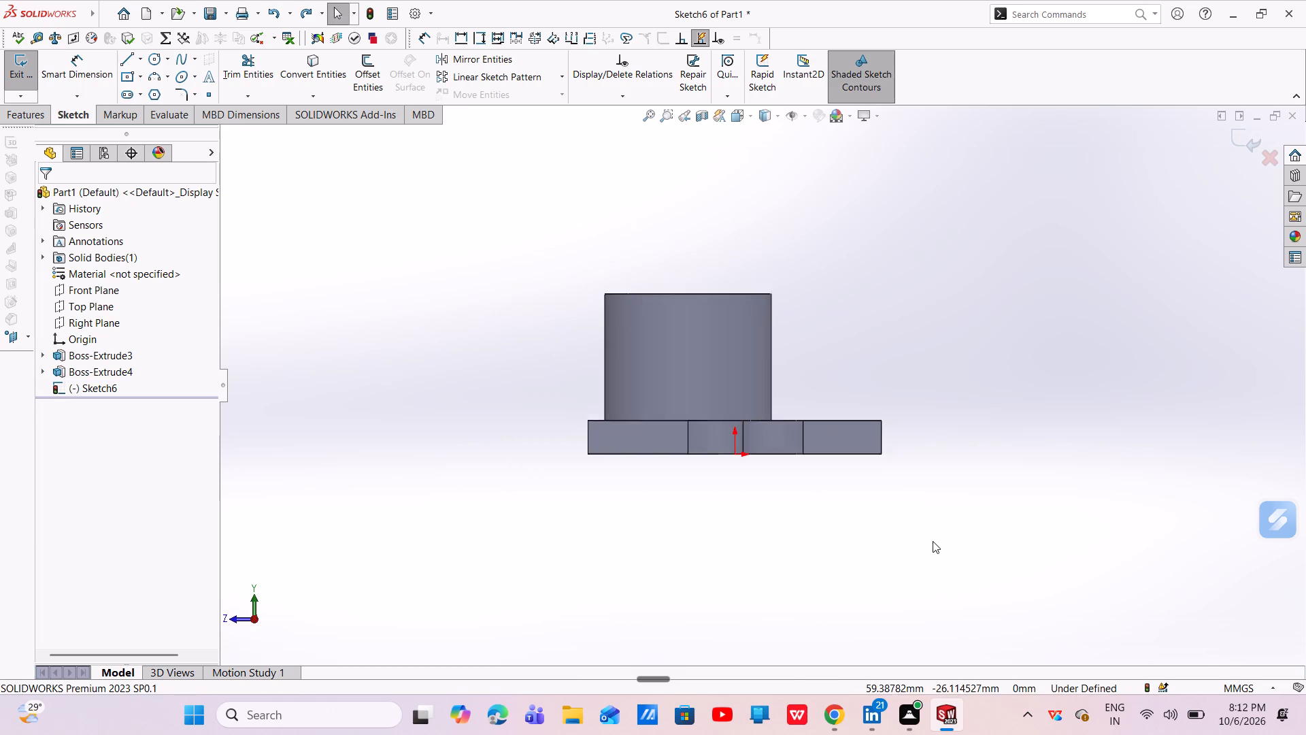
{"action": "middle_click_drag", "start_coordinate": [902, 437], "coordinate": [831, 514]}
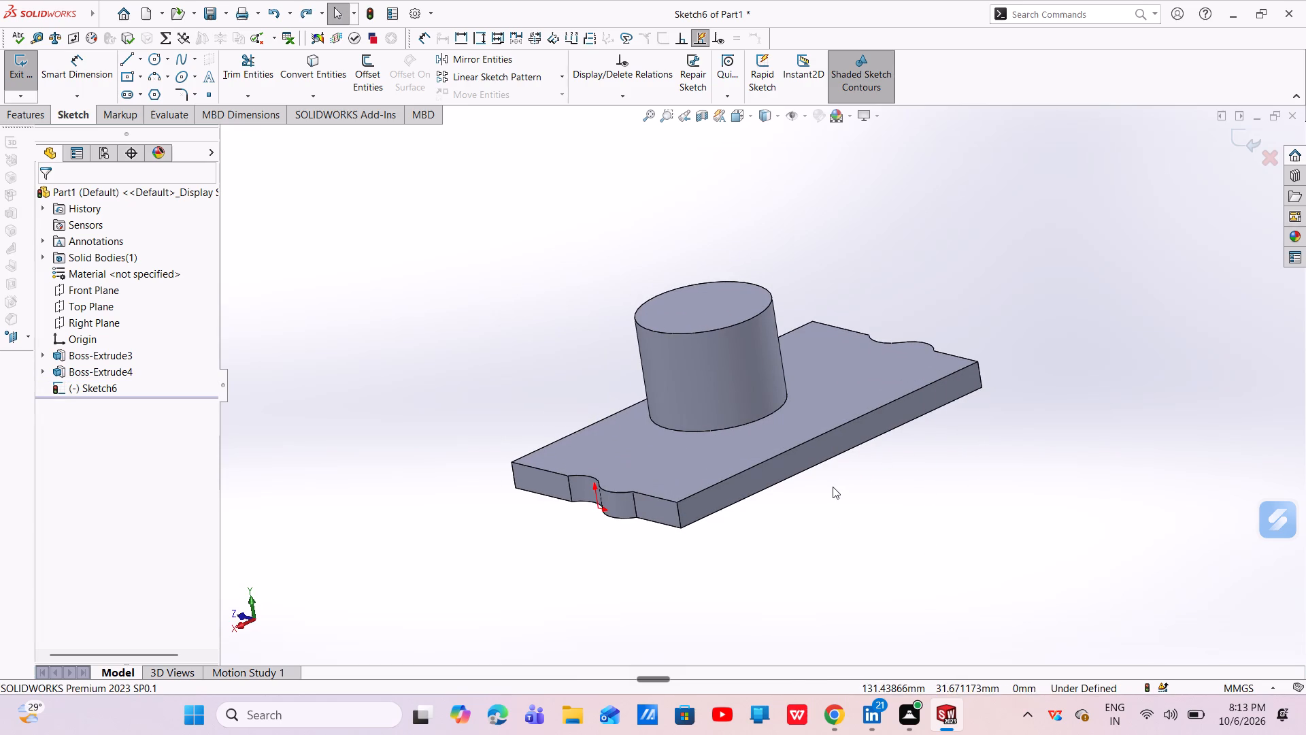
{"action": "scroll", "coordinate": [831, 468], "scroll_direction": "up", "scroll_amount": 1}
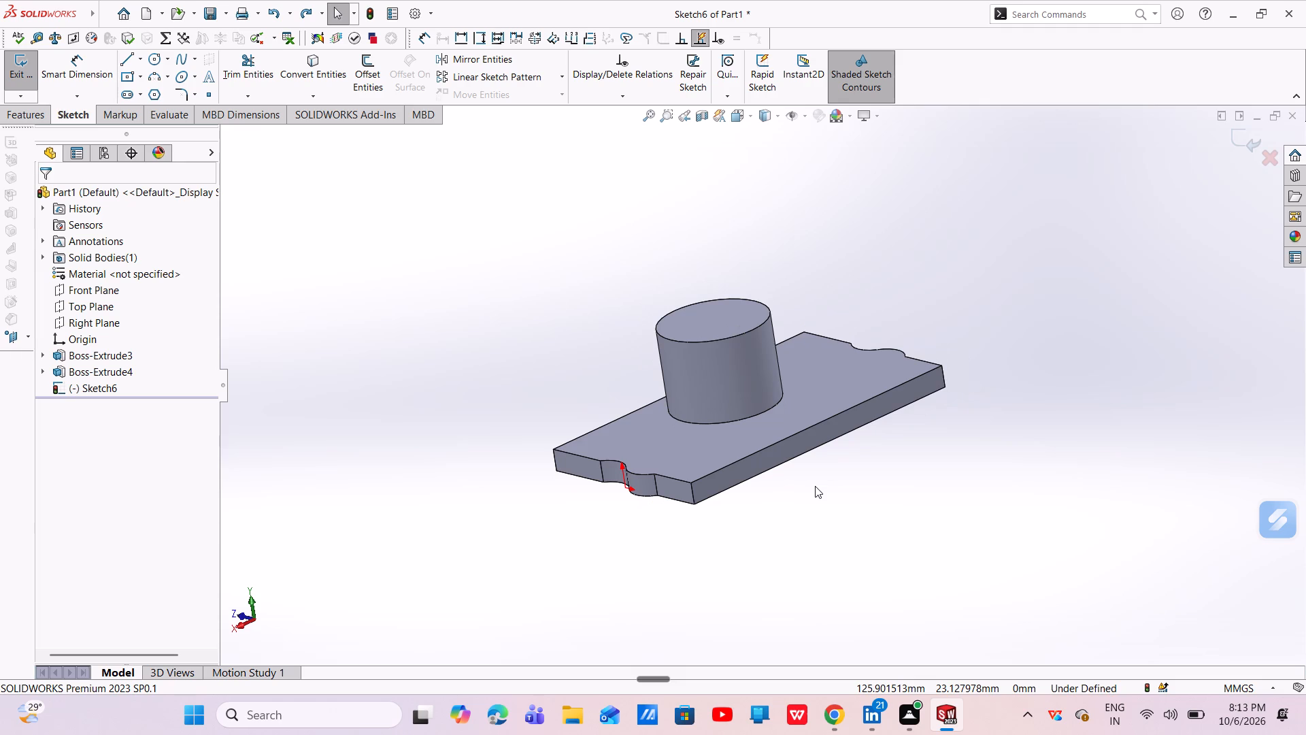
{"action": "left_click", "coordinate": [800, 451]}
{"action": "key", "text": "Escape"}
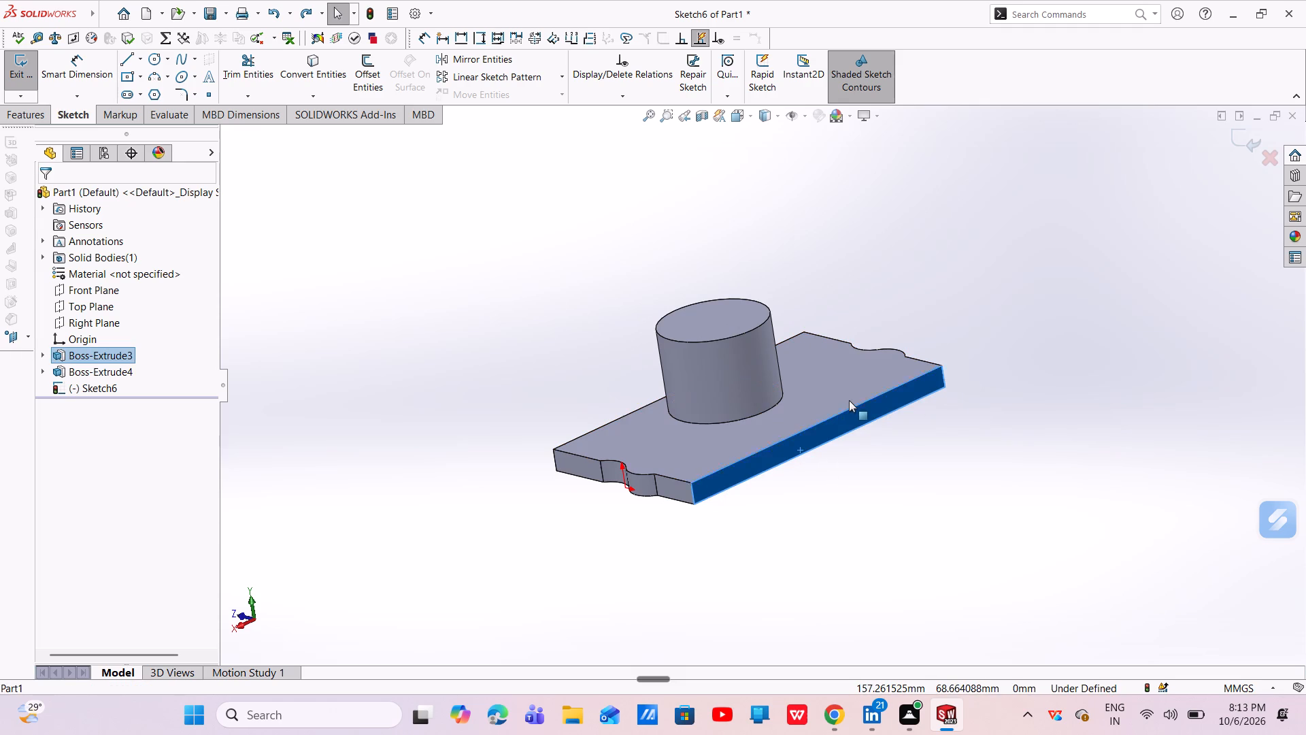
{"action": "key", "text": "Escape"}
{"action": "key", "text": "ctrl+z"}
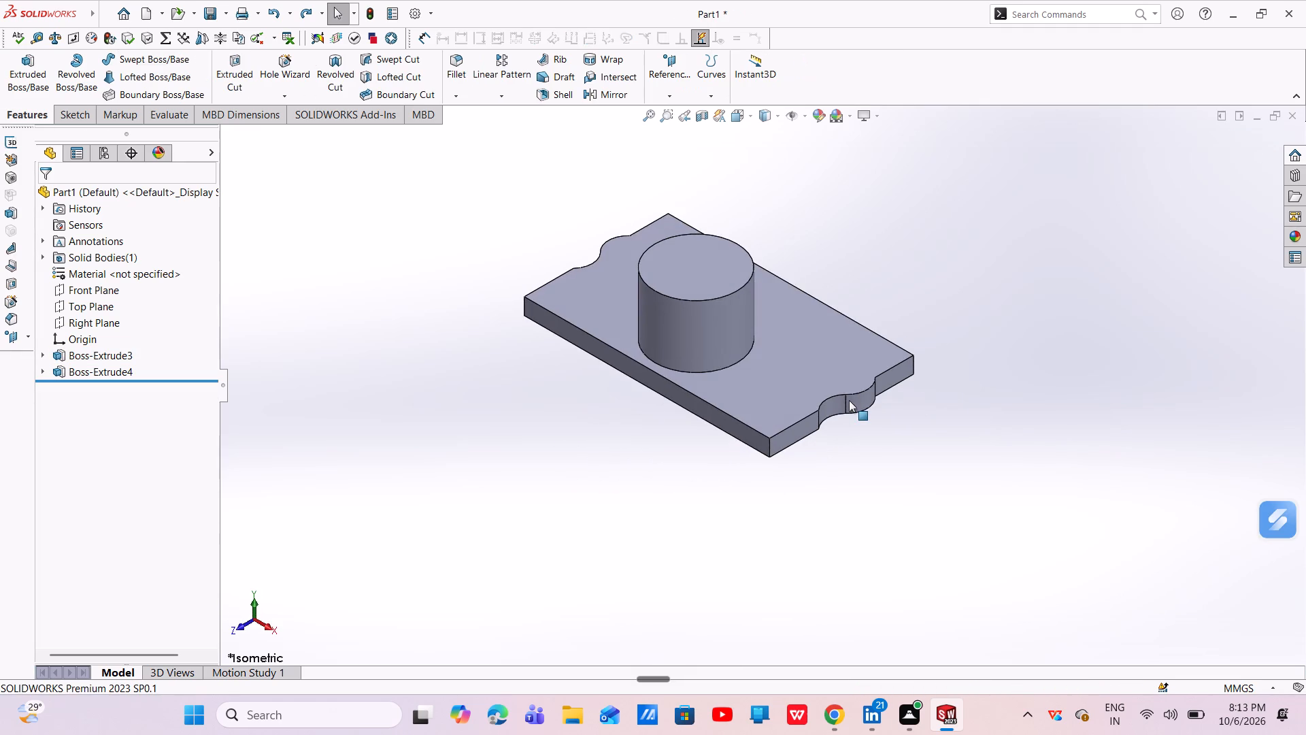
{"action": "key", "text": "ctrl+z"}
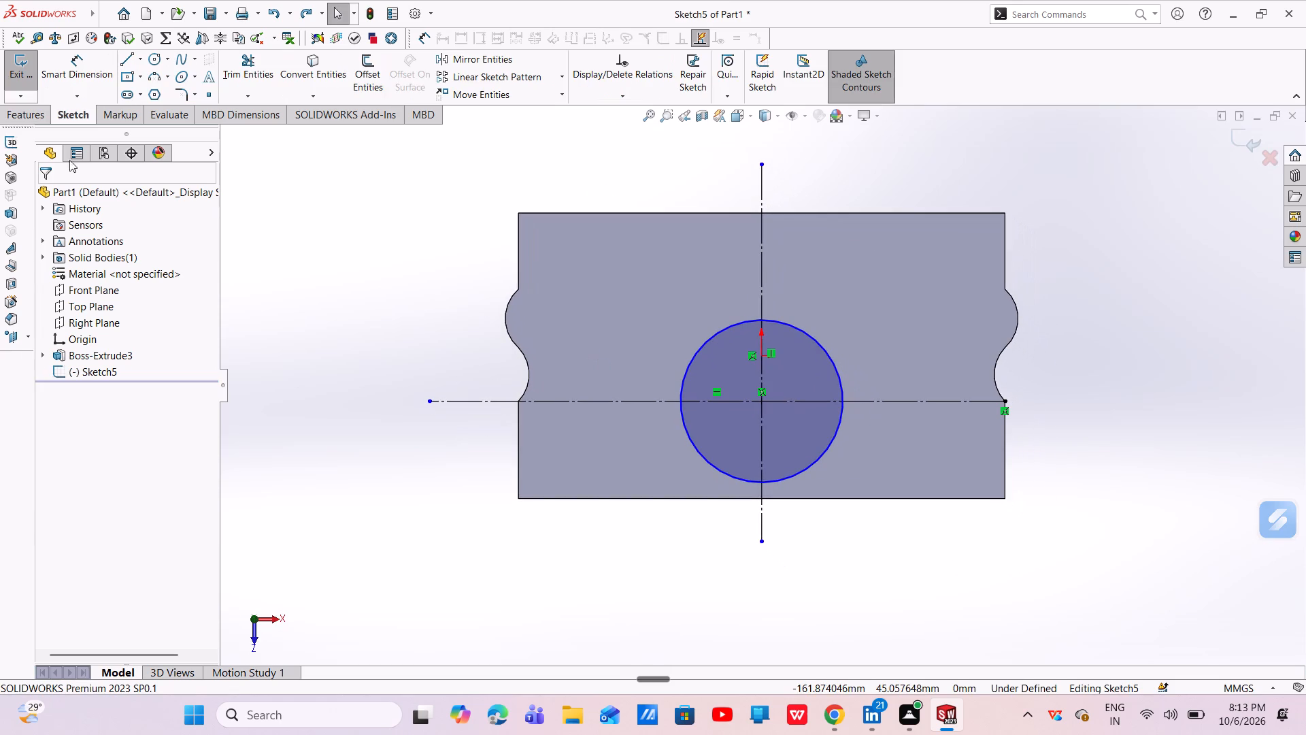
Extrude the 50 mm circle upward from the plate's upper face to a blind depth of 38 mm, merged with the plate.
{"action": "left_click", "coordinate": [41, 122]}
{"action": "left_click", "coordinate": [29, 92]}
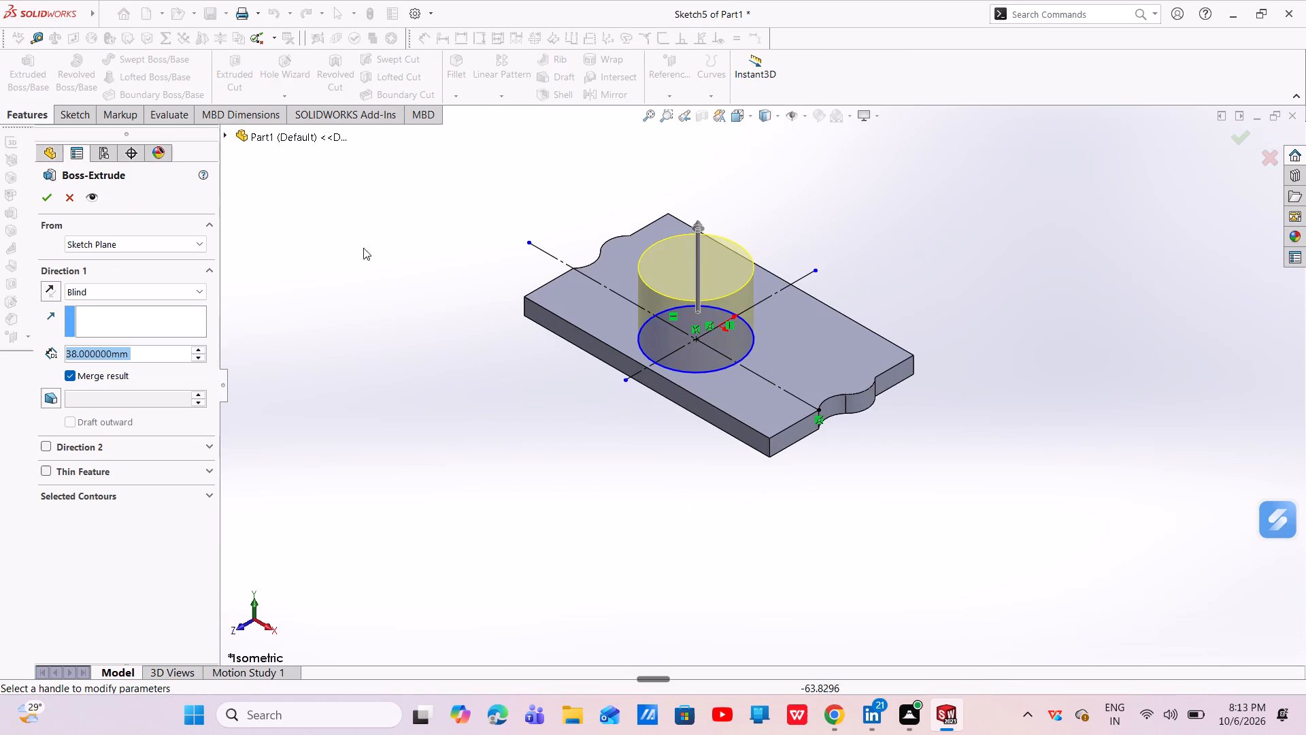
{"action": "left_click", "coordinate": [46, 200]}
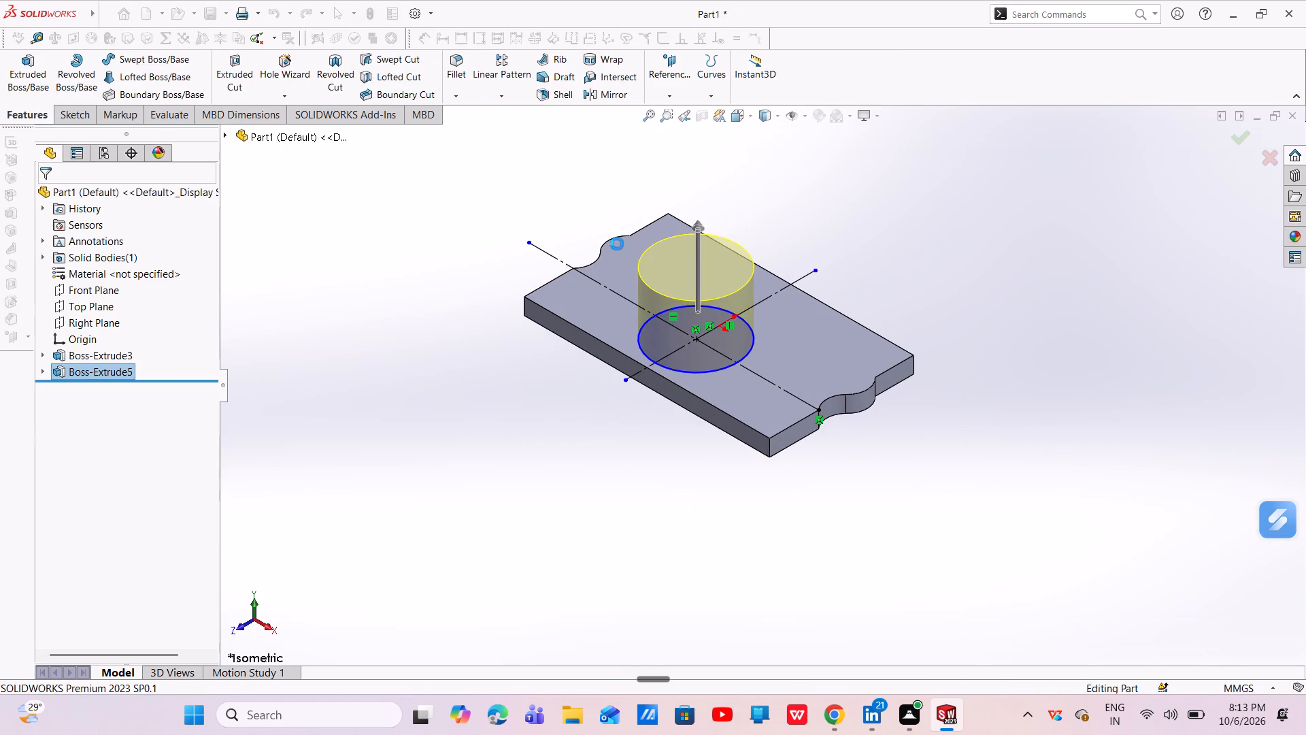
Start a sketch on the plate's long side face farther from the cylinder.
{"action": "middle_click_drag", "start_coordinate": [1124, 341], "coordinate": [875, 467]}
{"action": "left_click", "coordinate": [658, 310]}
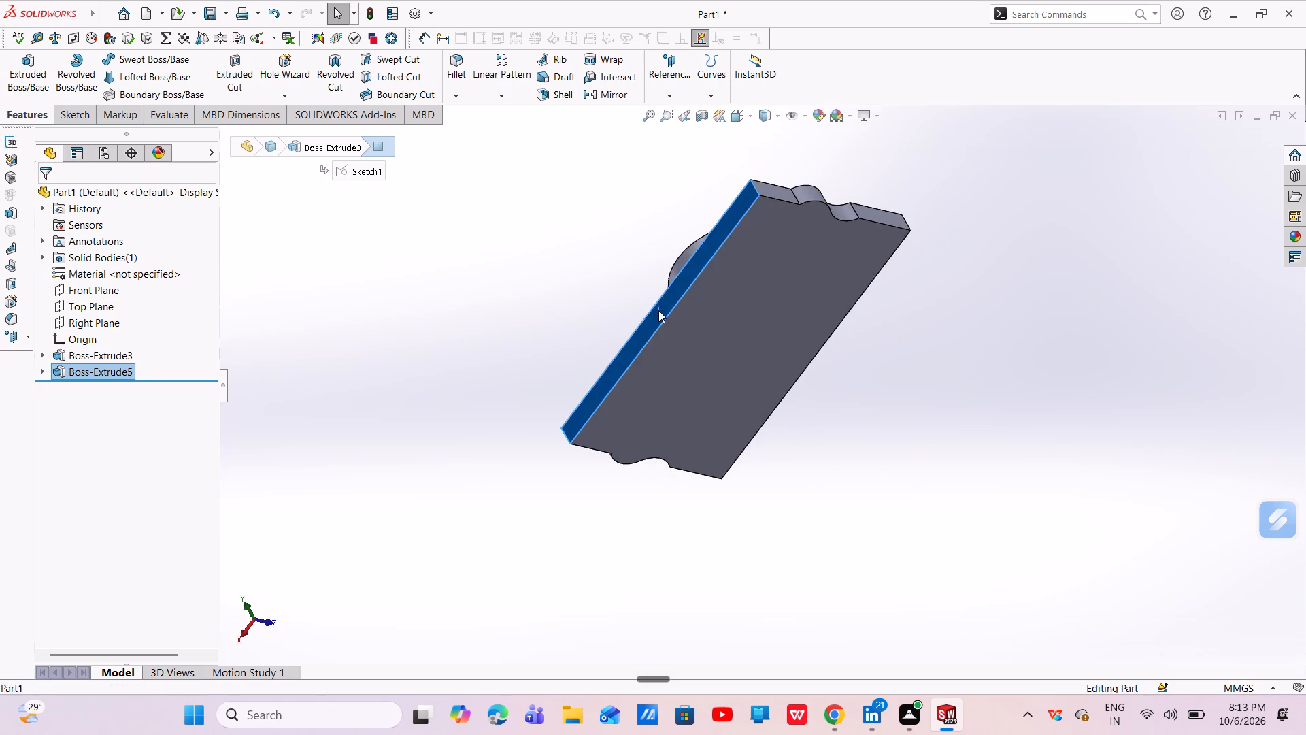
{"action": "left_click", "coordinate": [718, 266]}
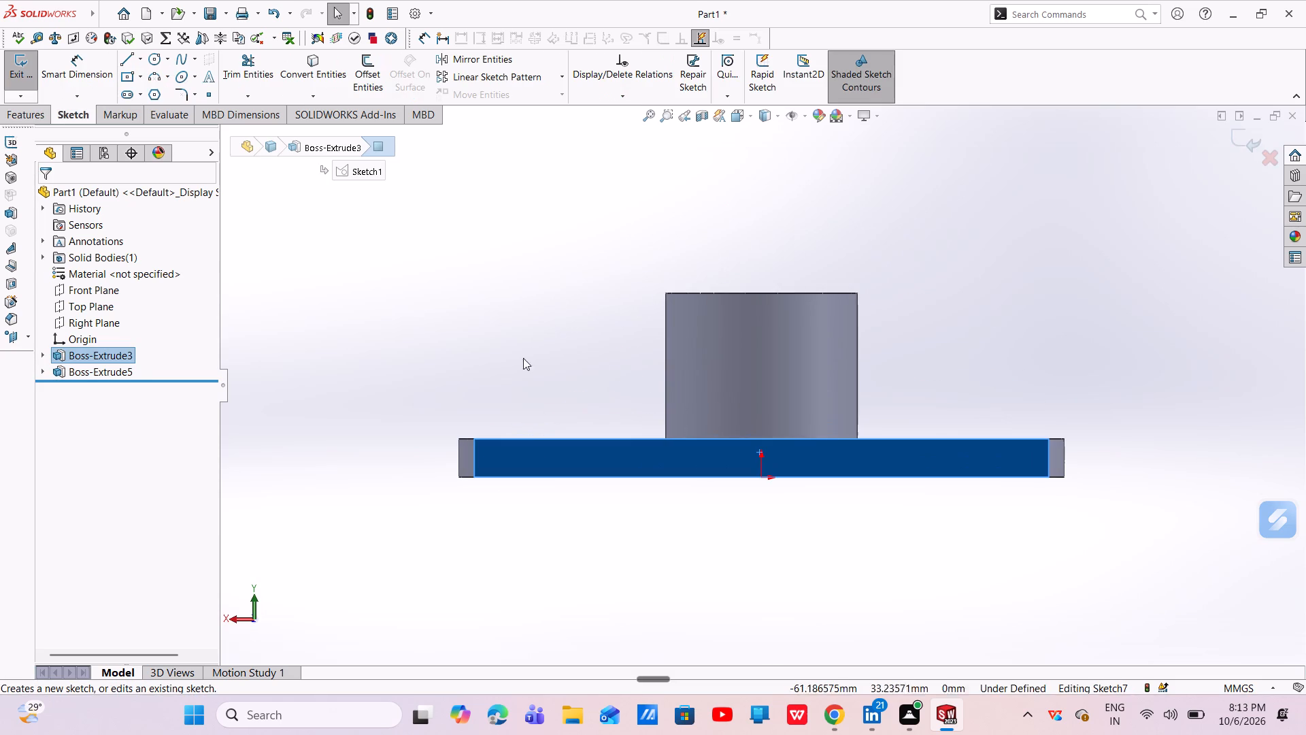
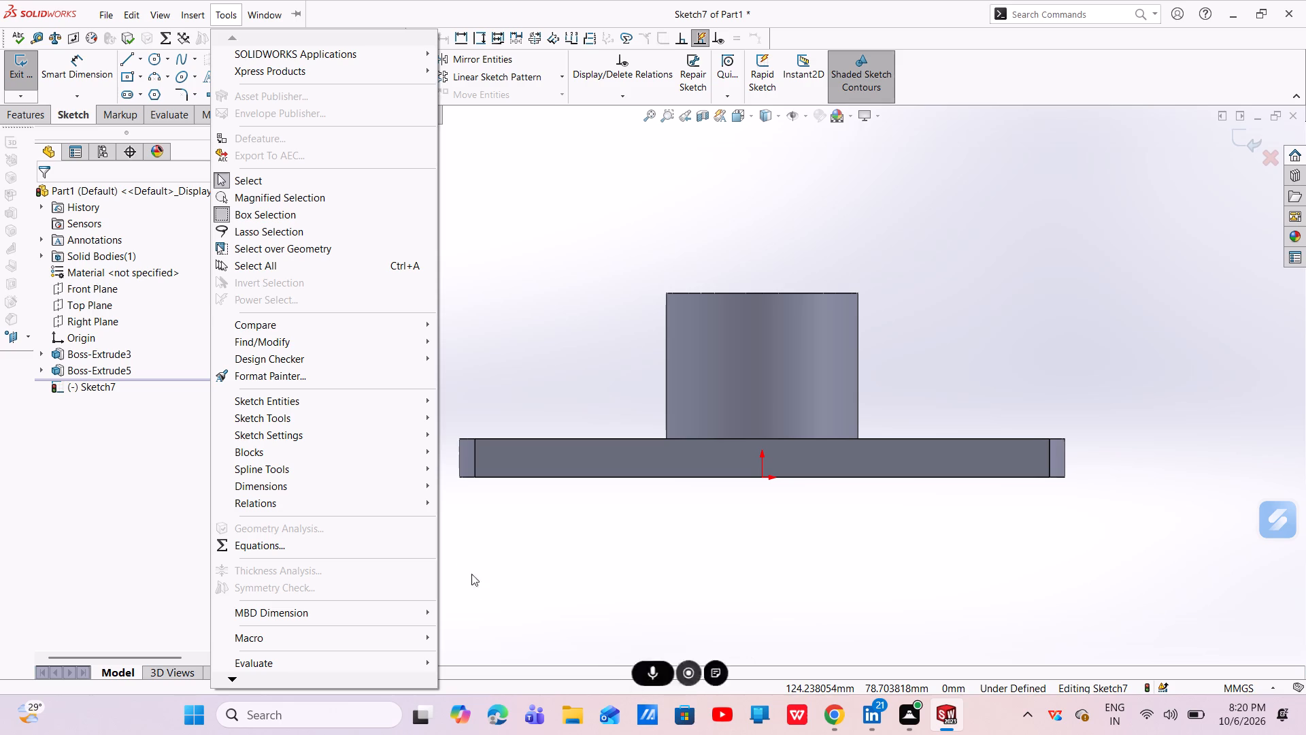
Inspect the model from several angles to check which plate side face carries the open sketch, returning to the face-on view.
{"action": "left_click", "coordinate": [514, 371]}
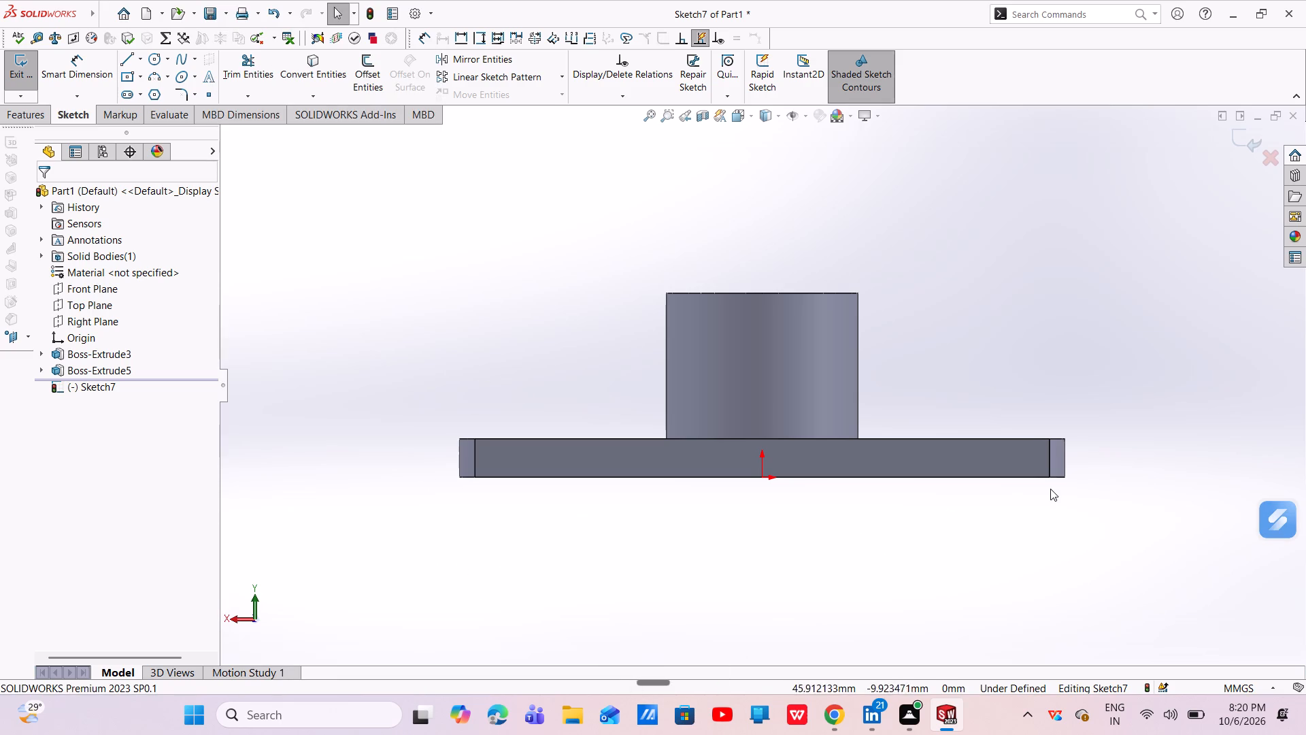
{"action": "middle_click_drag", "start_coordinate": [818, 484], "coordinate": [805, 625]}
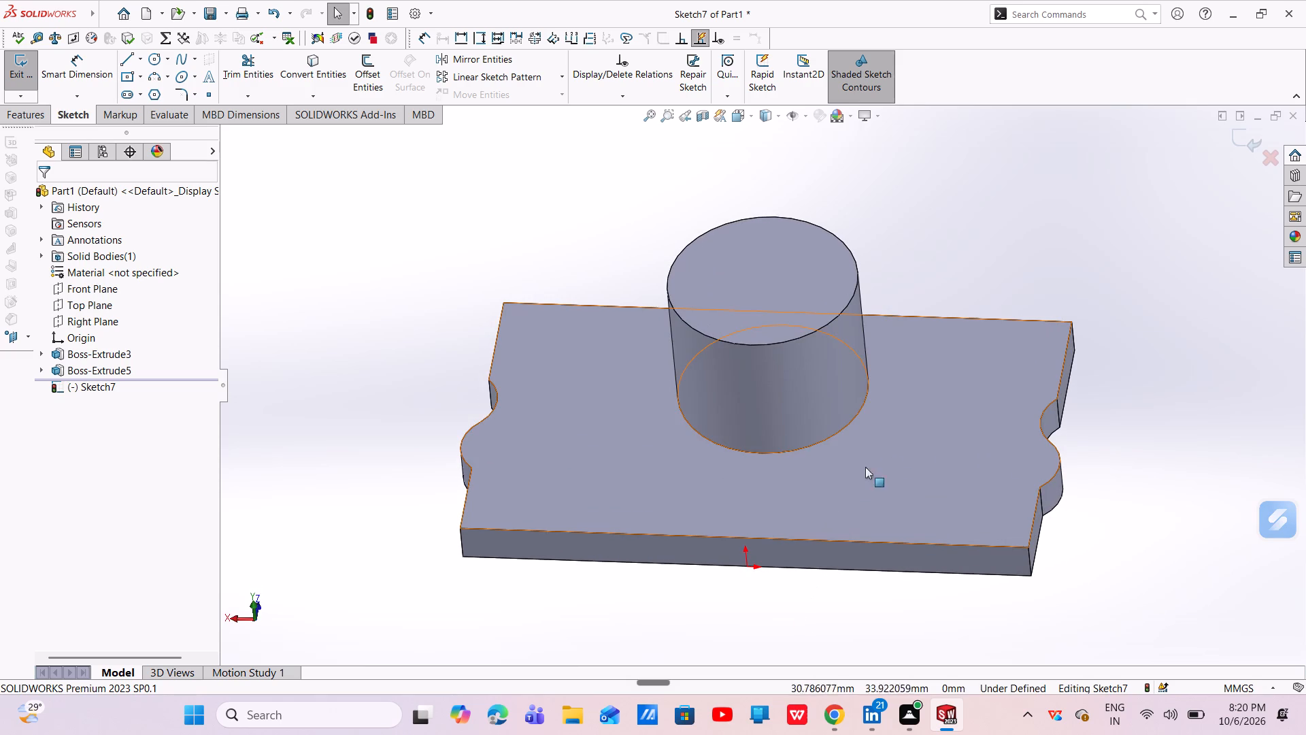
{"action": "scroll", "coordinate": [845, 497], "scroll_direction": "up", "scroll_amount": 2}
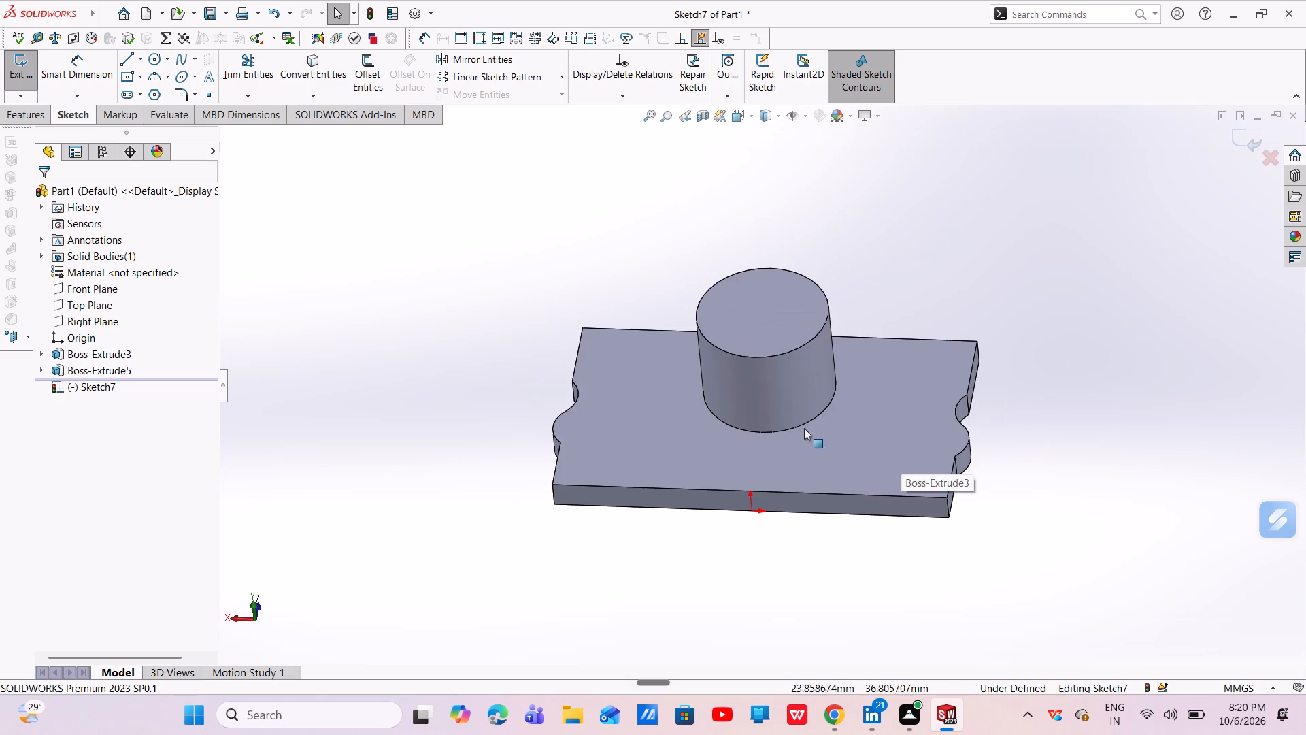
{"action": "middle_click_drag", "start_coordinate": [803, 424], "coordinate": [924, 612]}
{"action": "scroll", "coordinate": [803, 424], "scroll_direction": "down", "scroll_amount": 1}
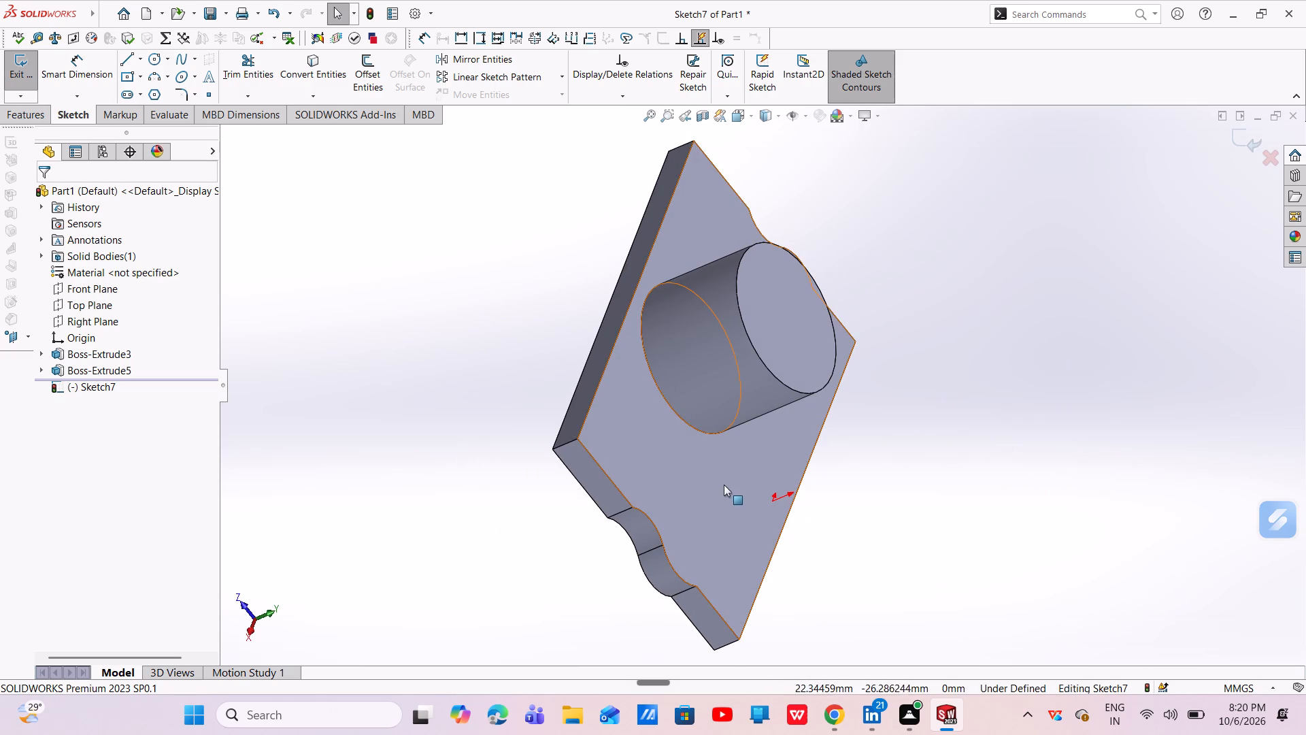
{"action": "middle_click_drag", "start_coordinate": [778, 583], "coordinate": [748, 440]}
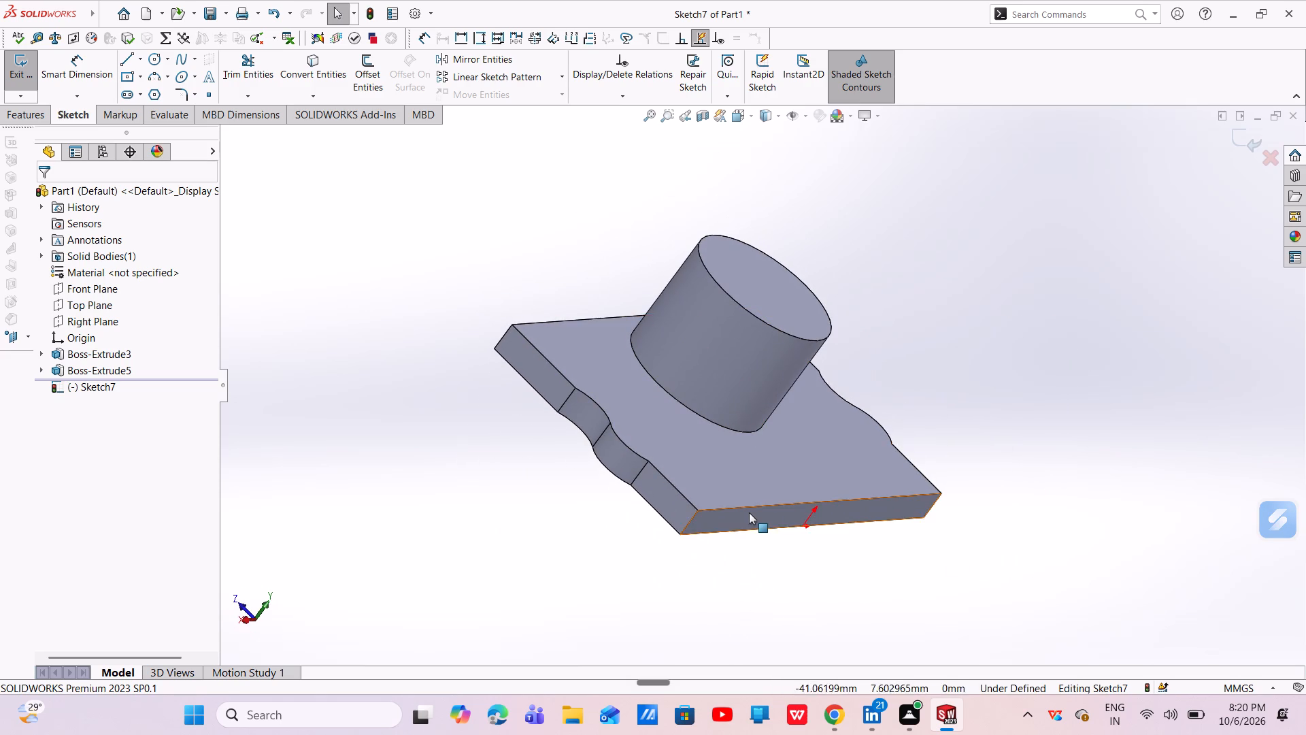
{"action": "left_click", "coordinate": [749, 512]}
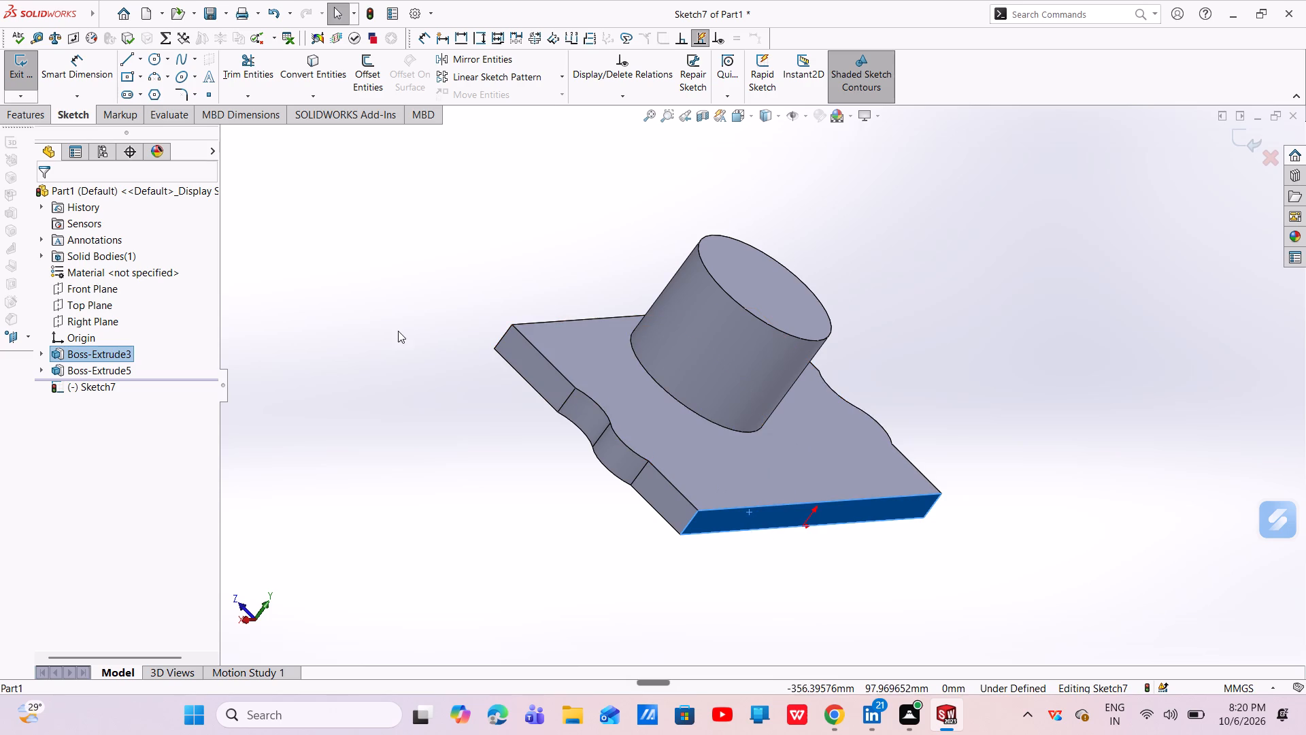
{"action": "left_click", "coordinate": [90, 387]}
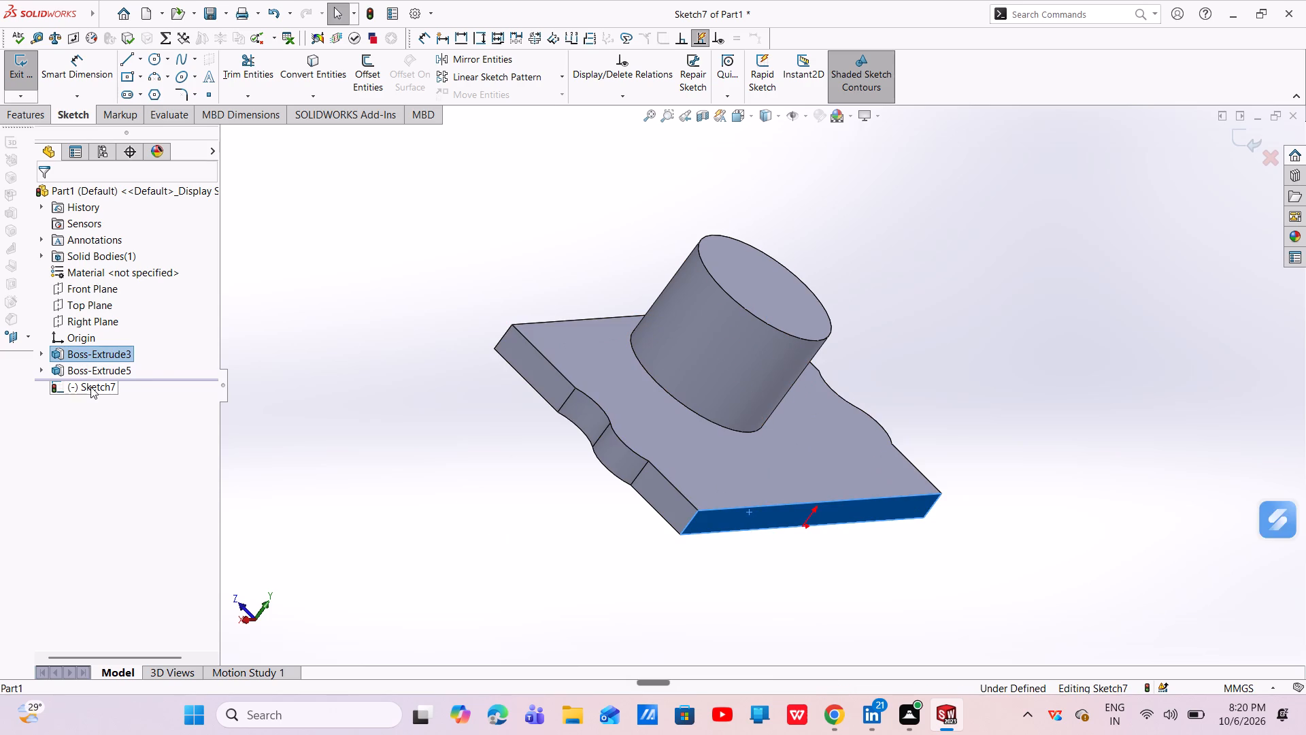
{"action": "left_click", "coordinate": [124, 367]}
{"action": "left_click", "coordinate": [600, 442]}
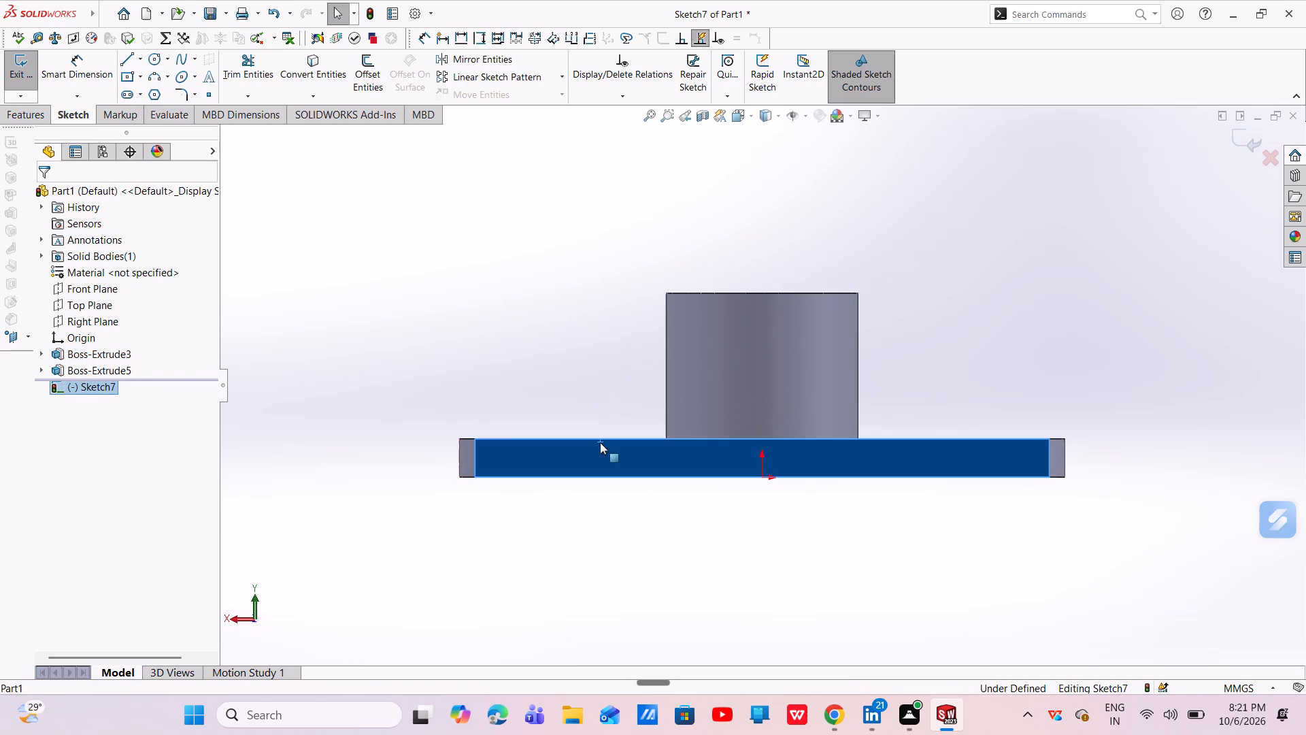
{"action": "right_click", "coordinate": [600, 442]}
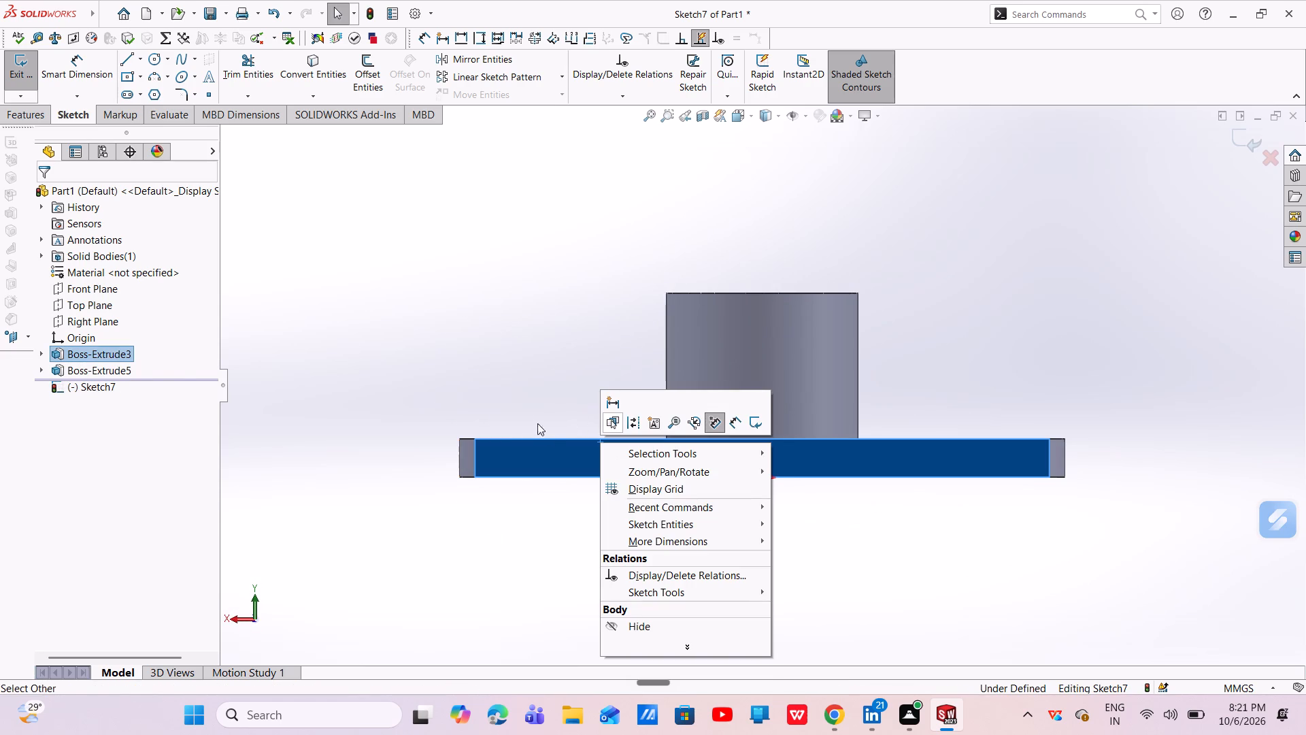
{"action": "key", "text": "Escape"}
{"action": "key", "text": "Escape"}
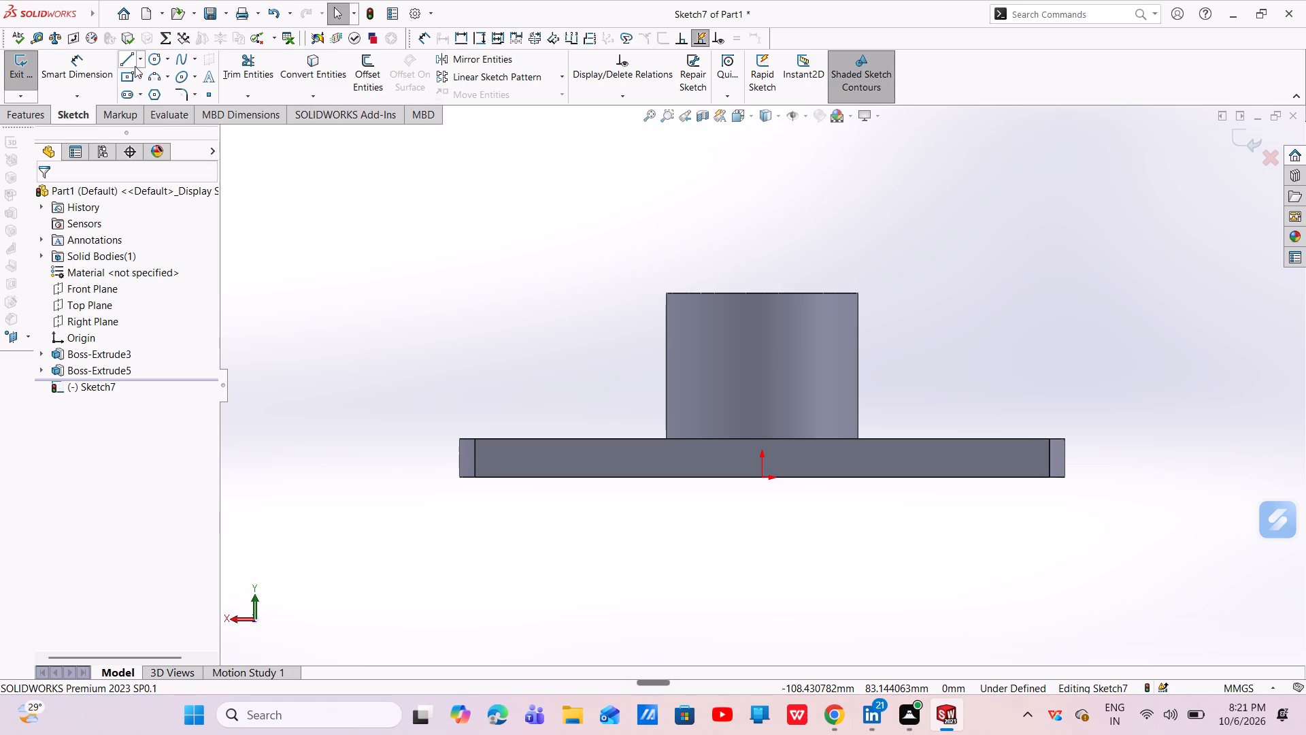
Draw a stepped open line chain from the plate's upper corner along its top edge, with a raised middle about 97 mm wide and 20 mm high.
{"action": "left_click", "coordinate": [128, 67]}
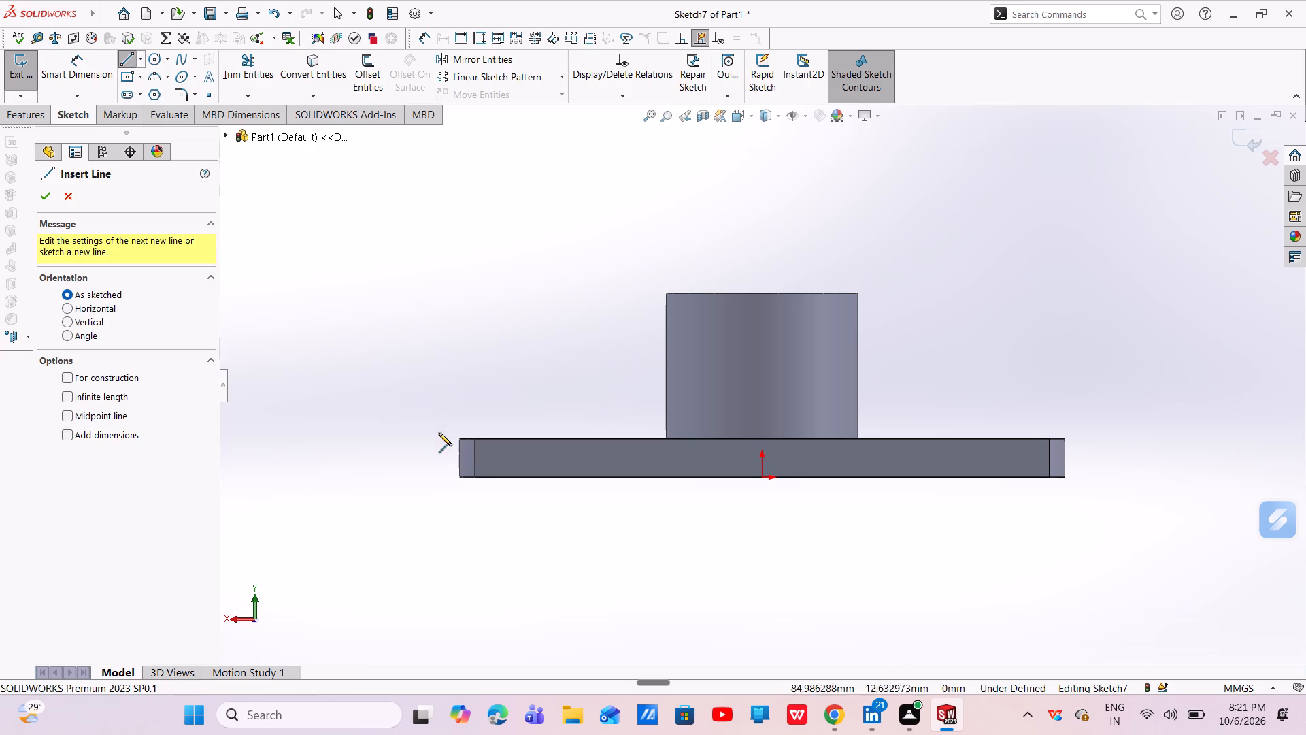
{"action": "left_click", "coordinate": [474, 436]}
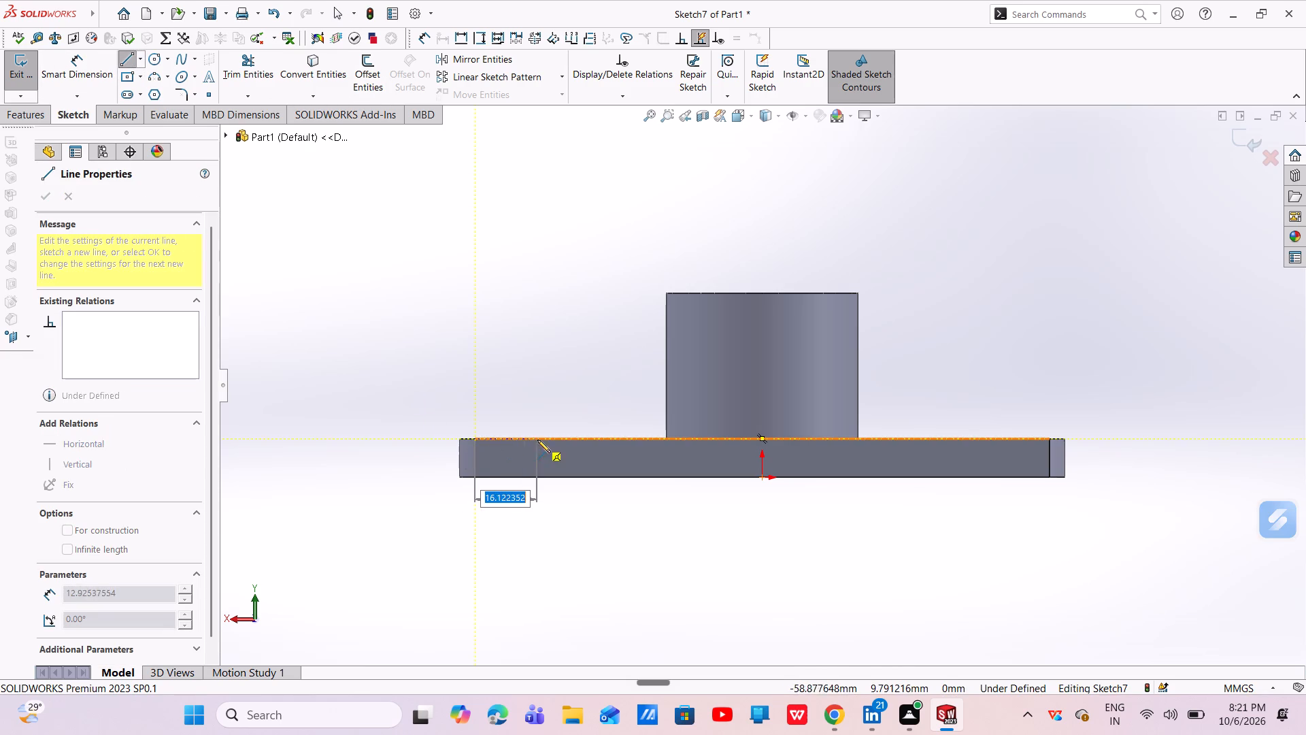
{"action": "left_click", "coordinate": [584, 444]}
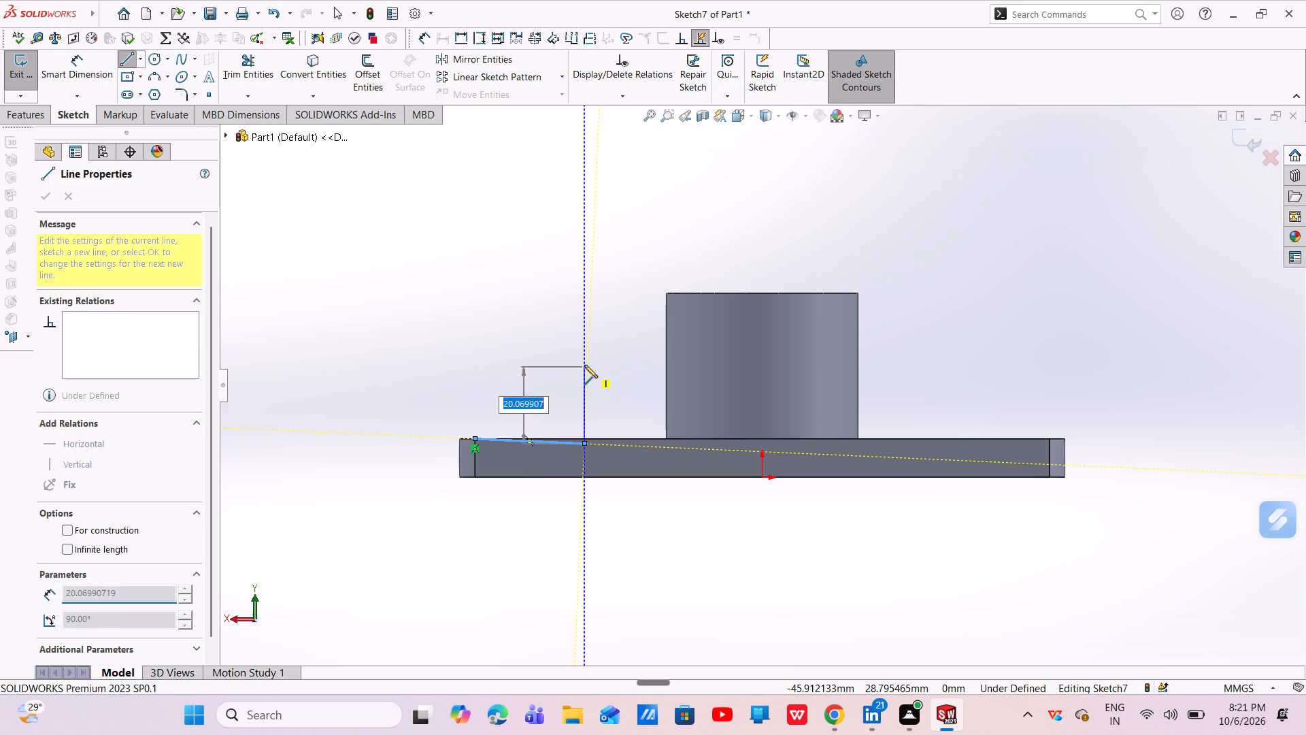
{"action": "left_click", "coordinate": [584, 364]}
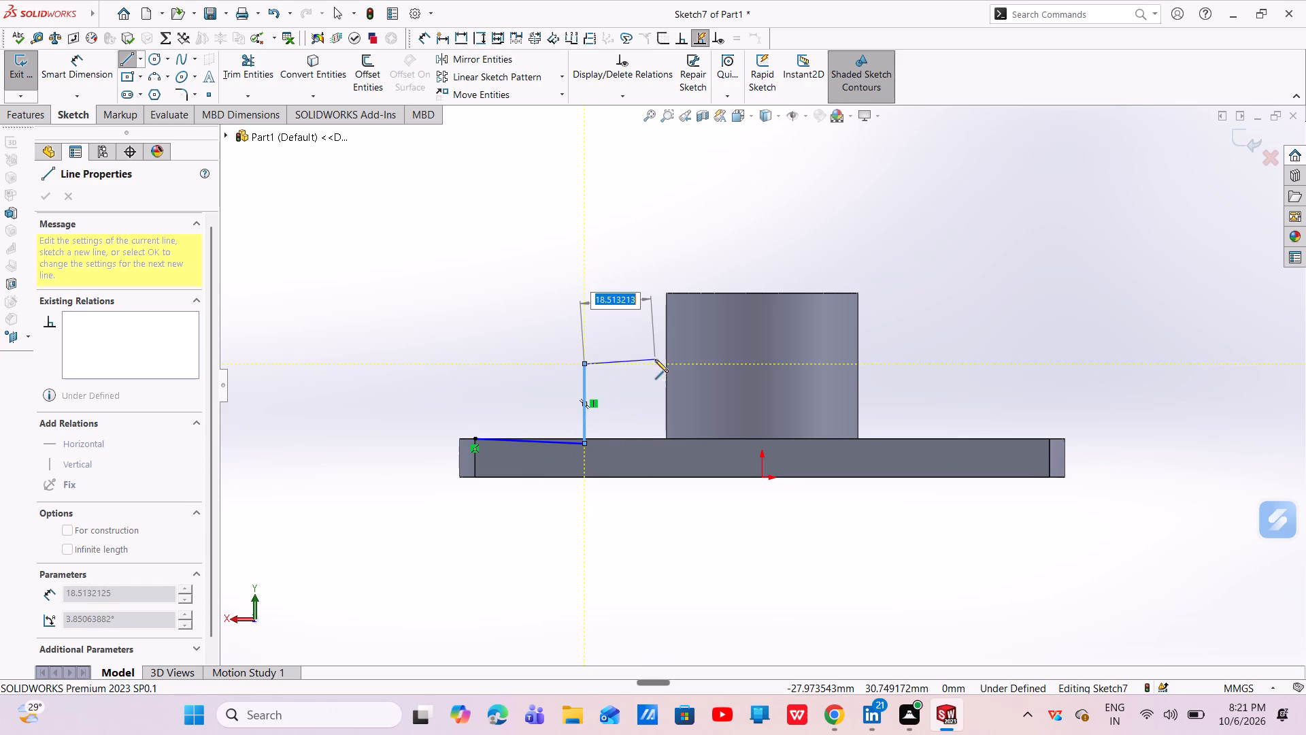
{"action": "left_click", "coordinate": [715, 365]}
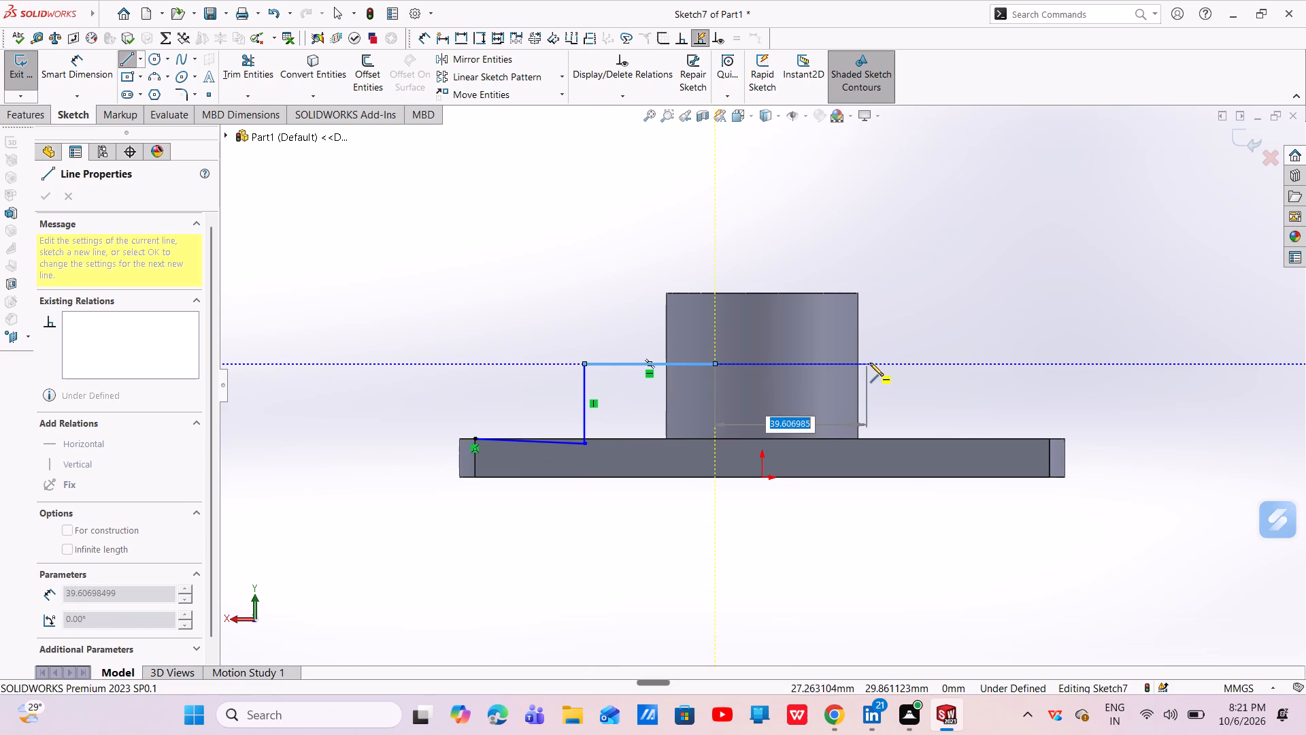
{"action": "left_click", "coordinate": [884, 362]}
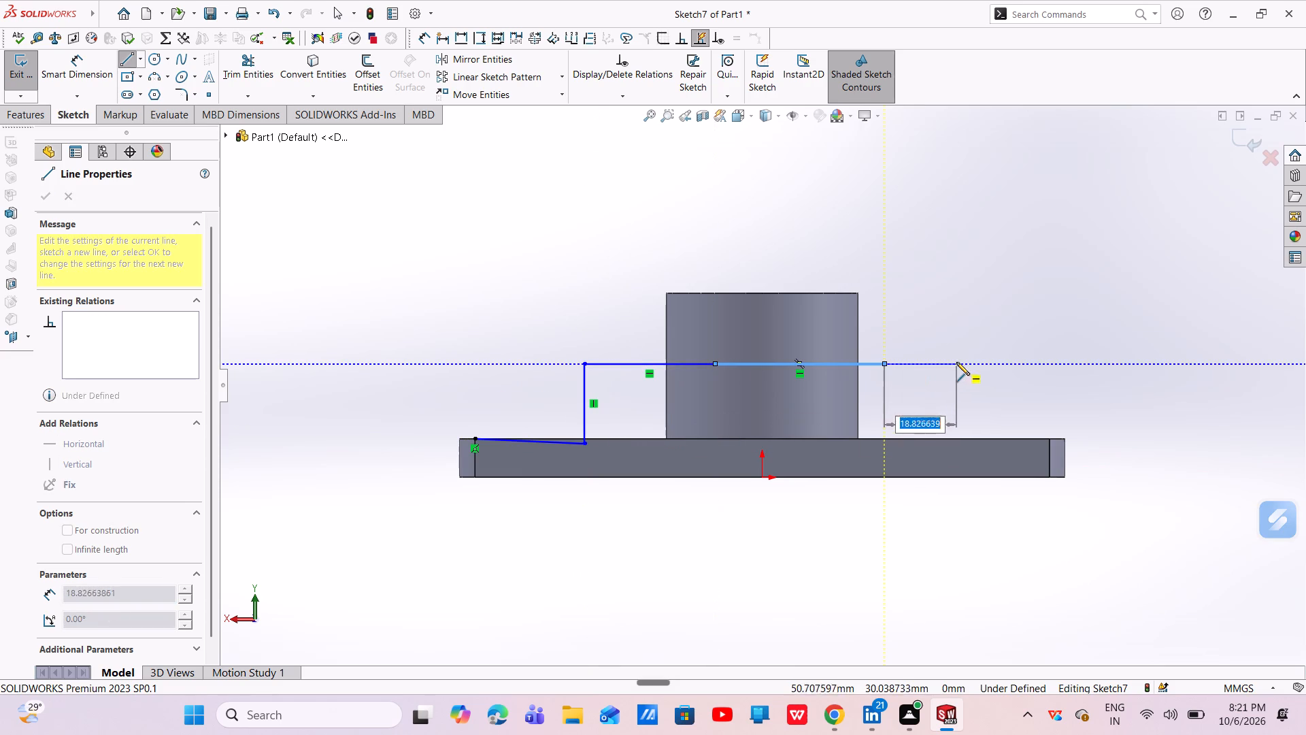
{"action": "left_click", "coordinate": [956, 361]}
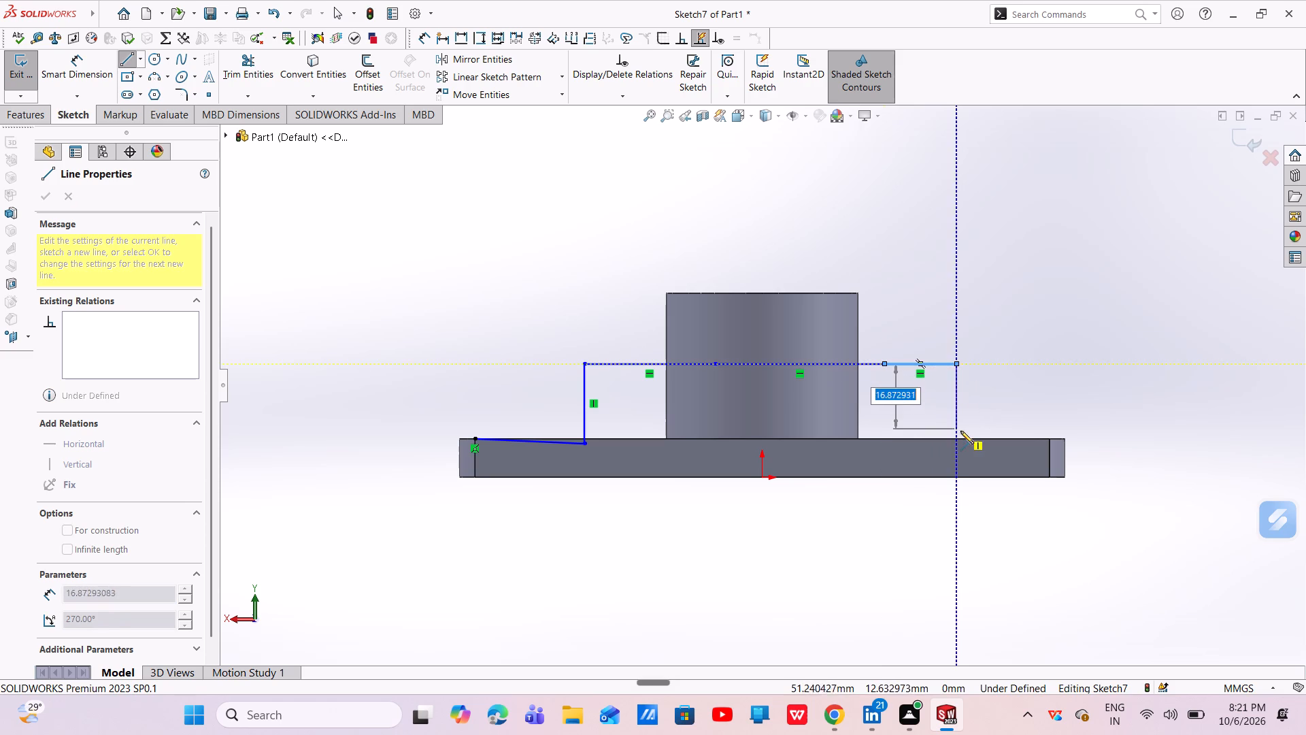
{"action": "left_click", "coordinate": [958, 439]}
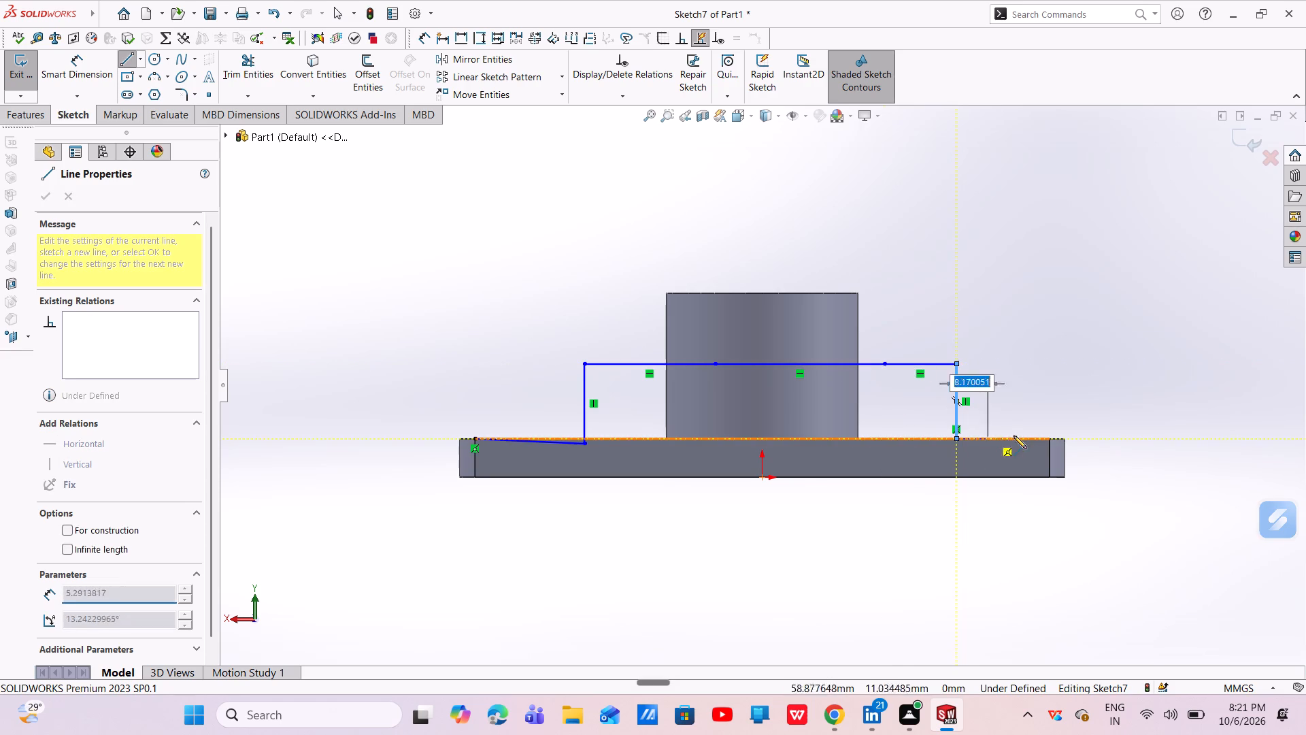
{"action": "left_click", "coordinate": [1037, 438]}
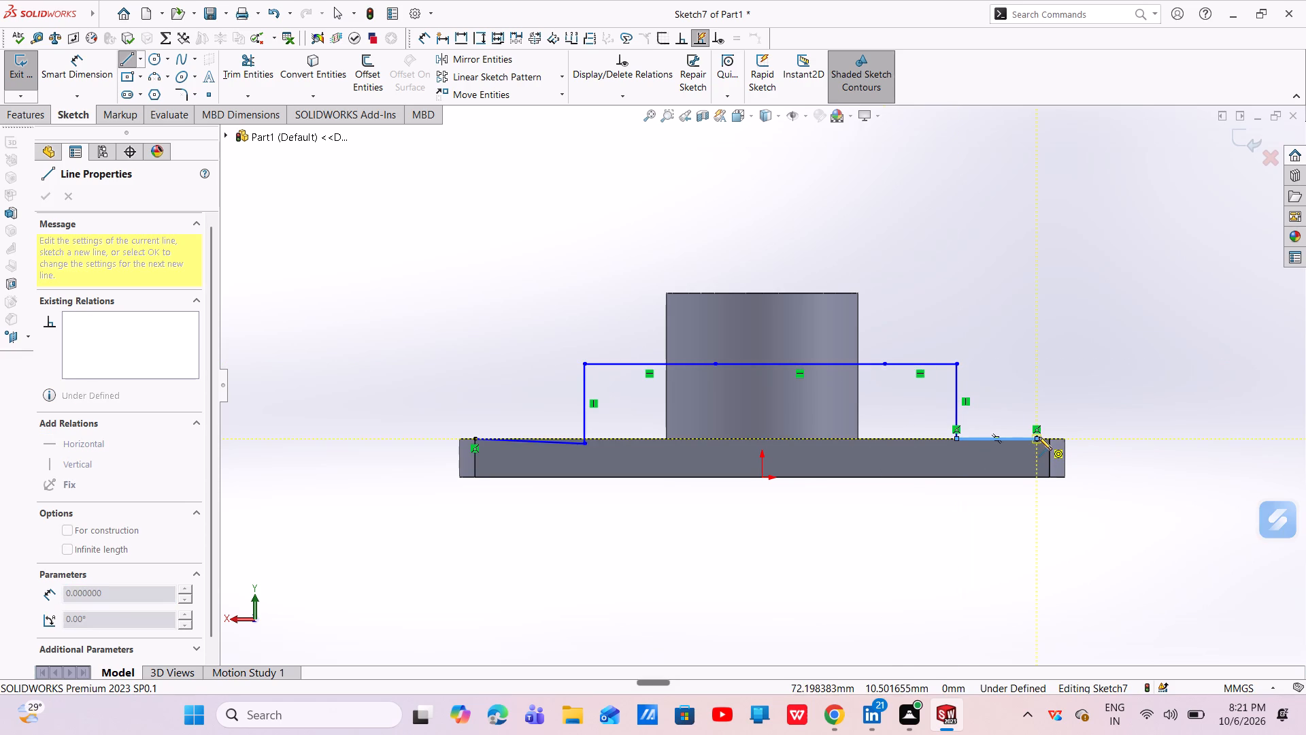
{"action": "key", "text": "Escape"}
{"action": "scroll", "coordinate": [977, 419], "scroll_direction": "up", "scroll_amount": 3}
{"action": "middle_click_drag", "start_coordinate": [860, 401], "coordinate": [882, 436]}
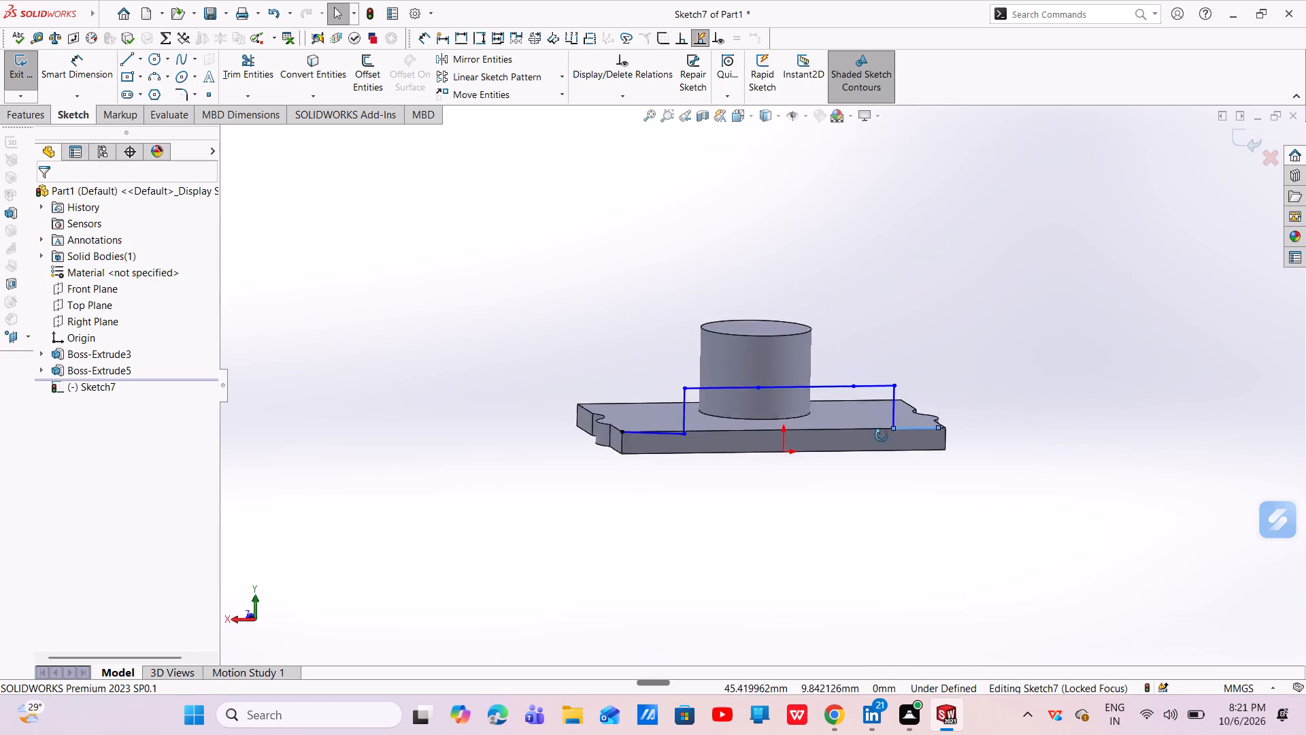
{"action": "middle_click_drag", "start_coordinate": [882, 436], "coordinate": [917, 484]}
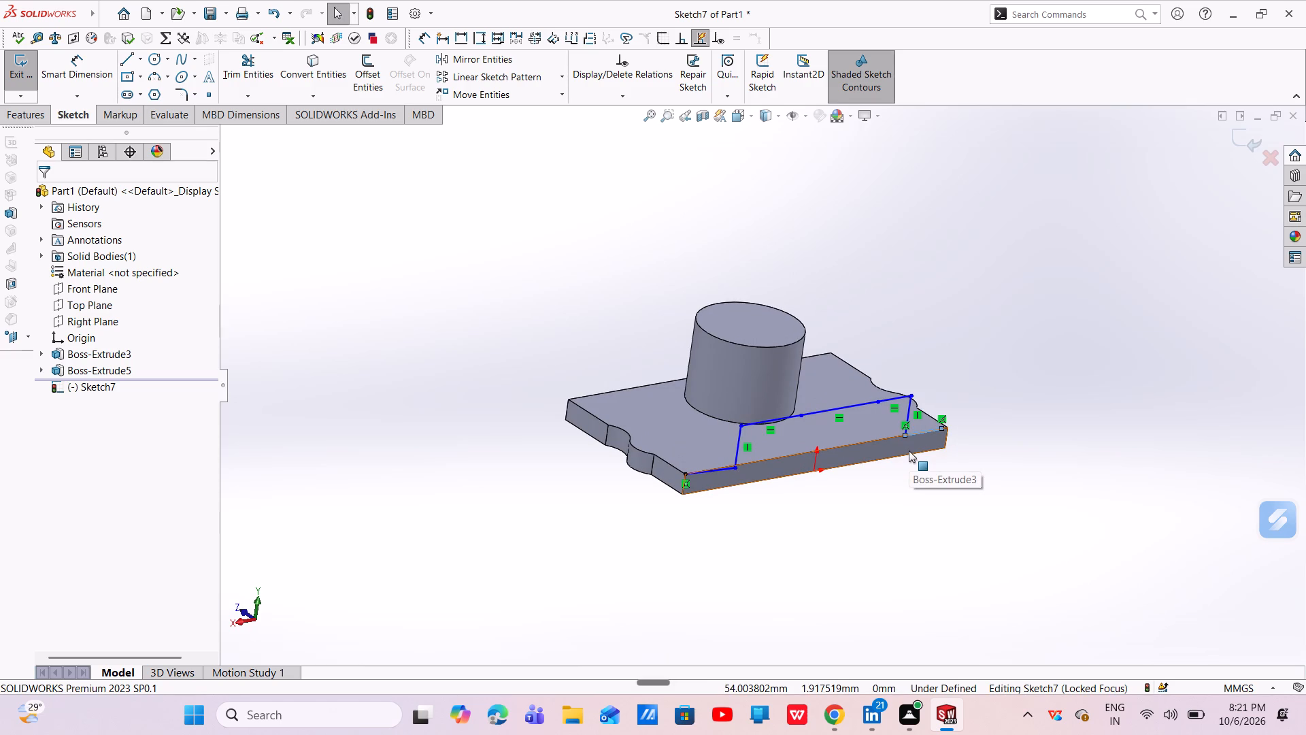
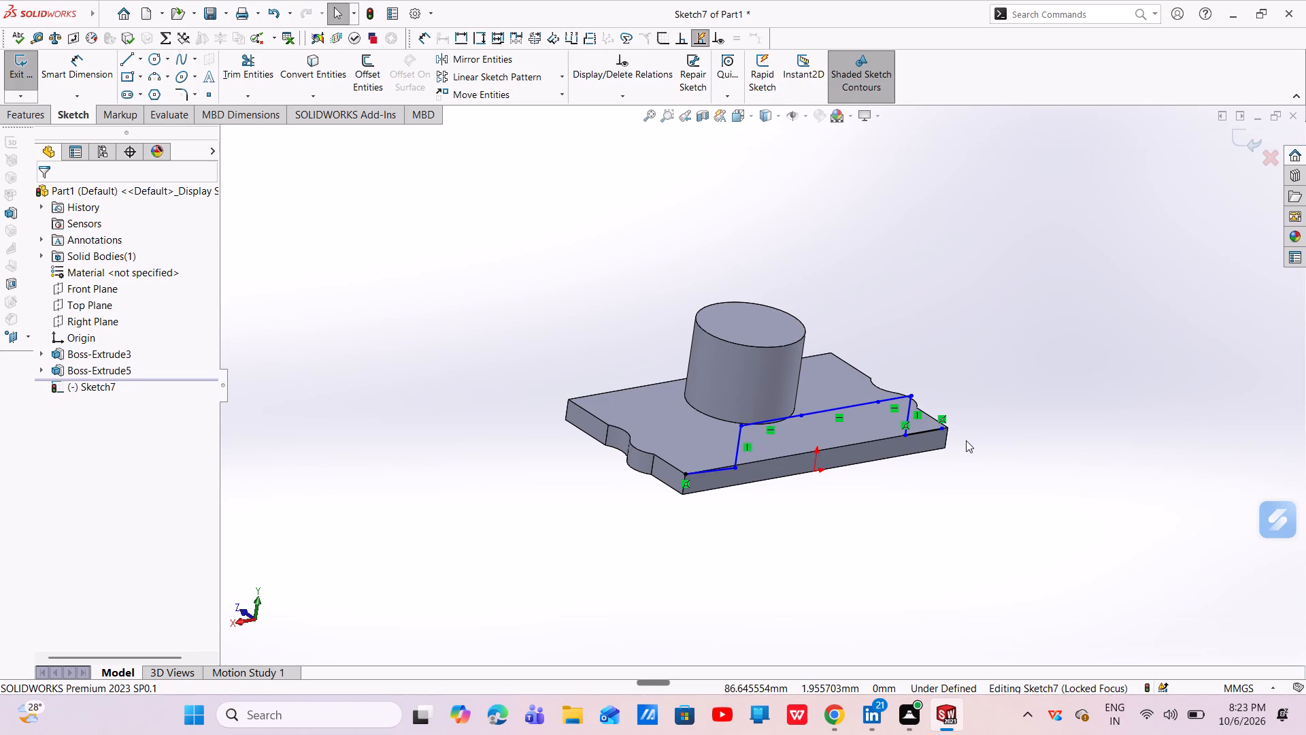
Undo the stepped line chain, its side-face sketch and the cylinder's extrusion, back to the open circle sketch on the plate.
{"action": "key", "text": "grave"}
{"action": "key", "text": "grave"}
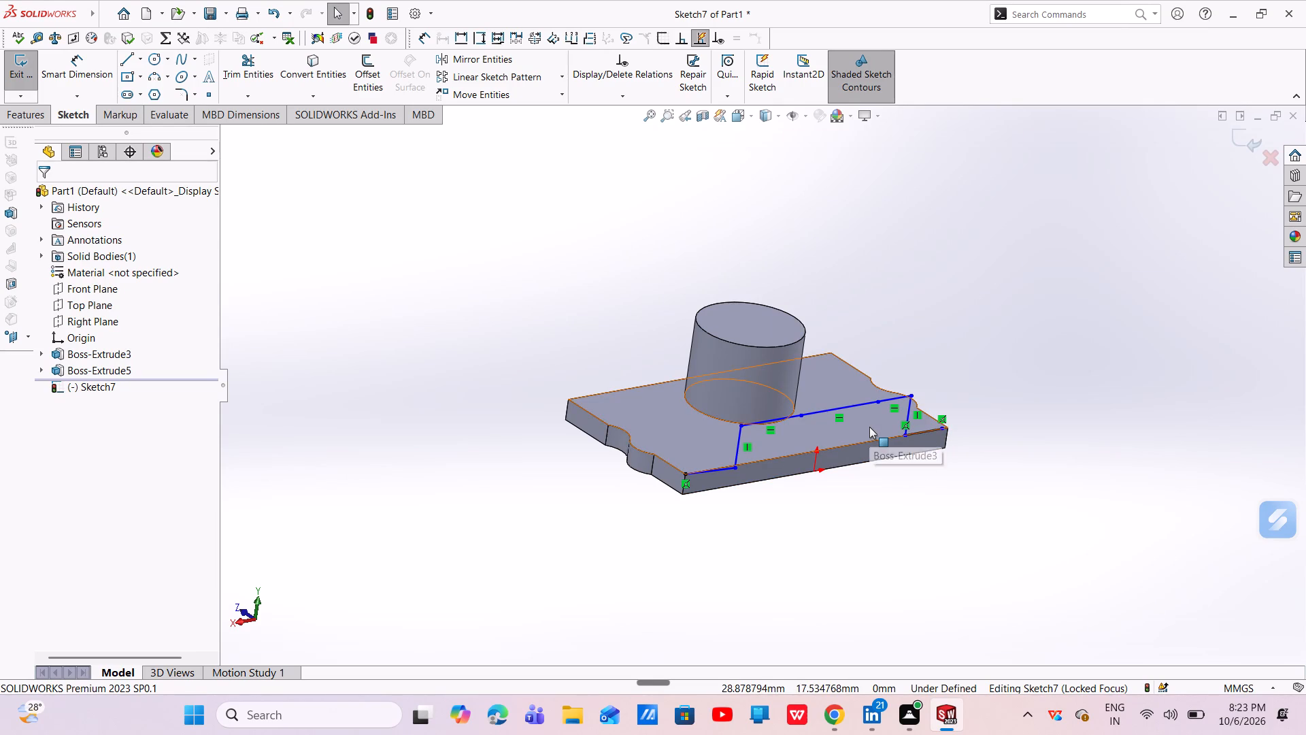
{"action": "key", "text": "ctrl+z"}
{"action": "key", "text": "ctrl+z"}
{"action": "key", "text": "ctrl+z"}
{"action": "key", "text": "ctrl+z"}
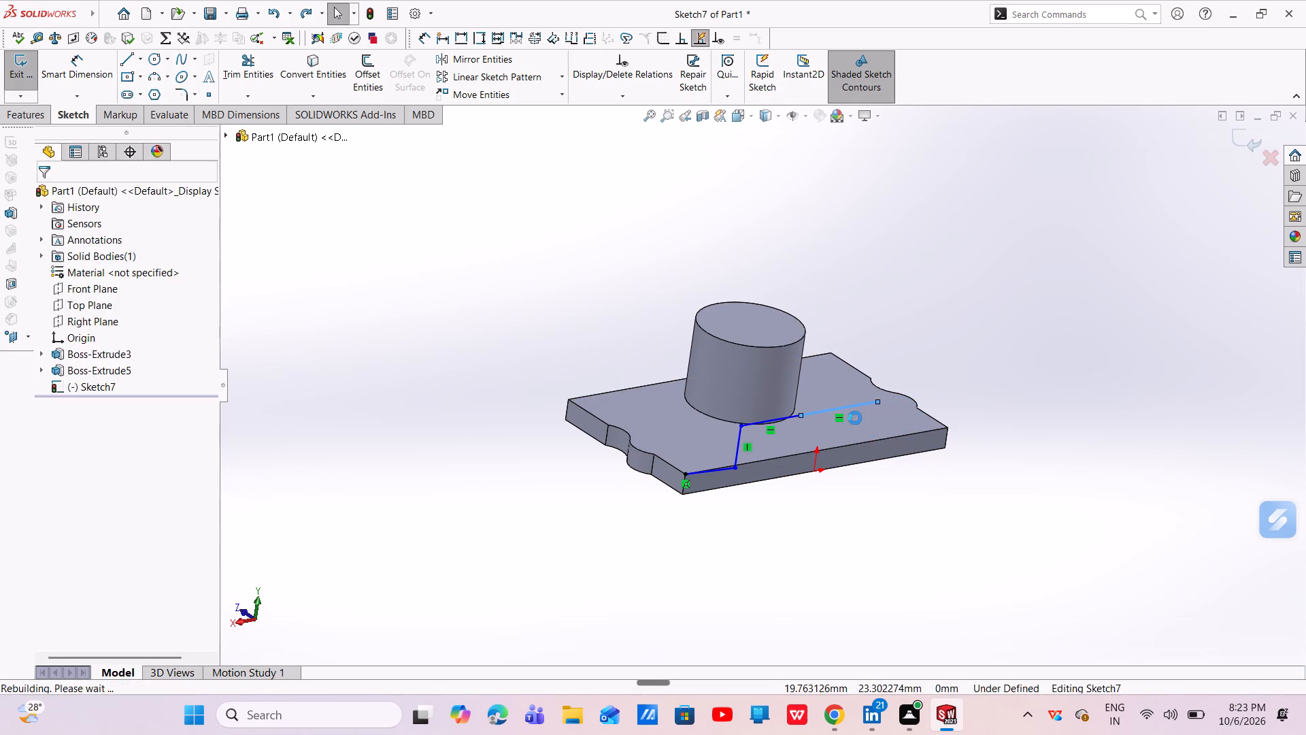
{"action": "key", "text": "ctrl+z"}
{"action": "key", "text": "ctrl+z"}
{"action": "key", "text": "ctrl+z"}
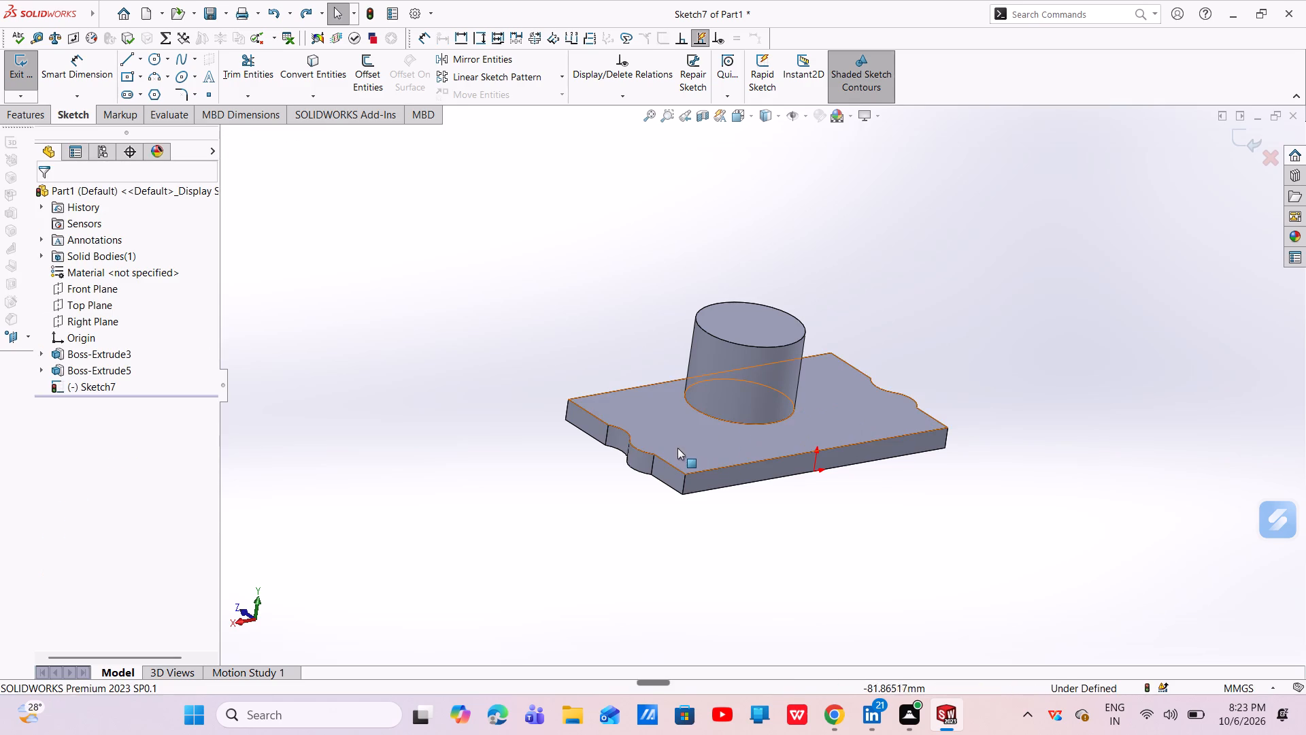
{"action": "left_click", "coordinate": [677, 447]}
{"action": "key", "text": "ctrl+z"}
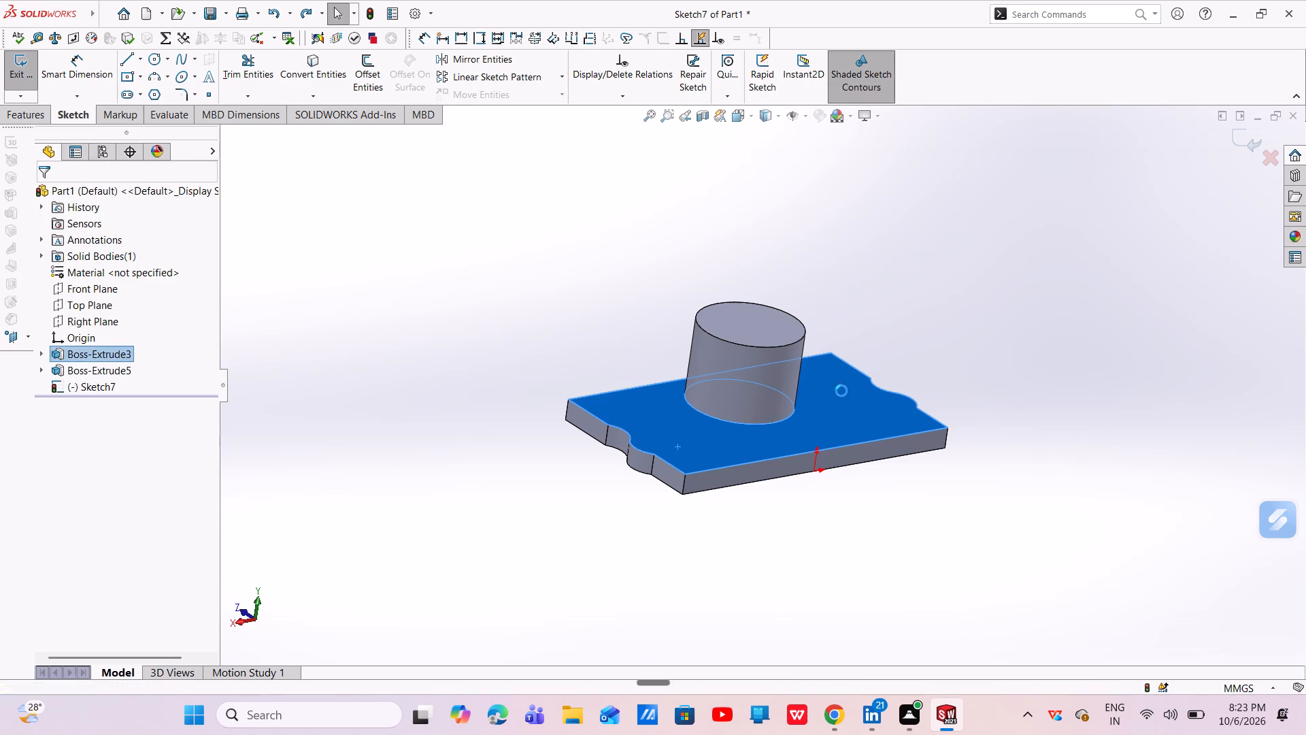
{"action": "key", "text": "ctrl+z"}
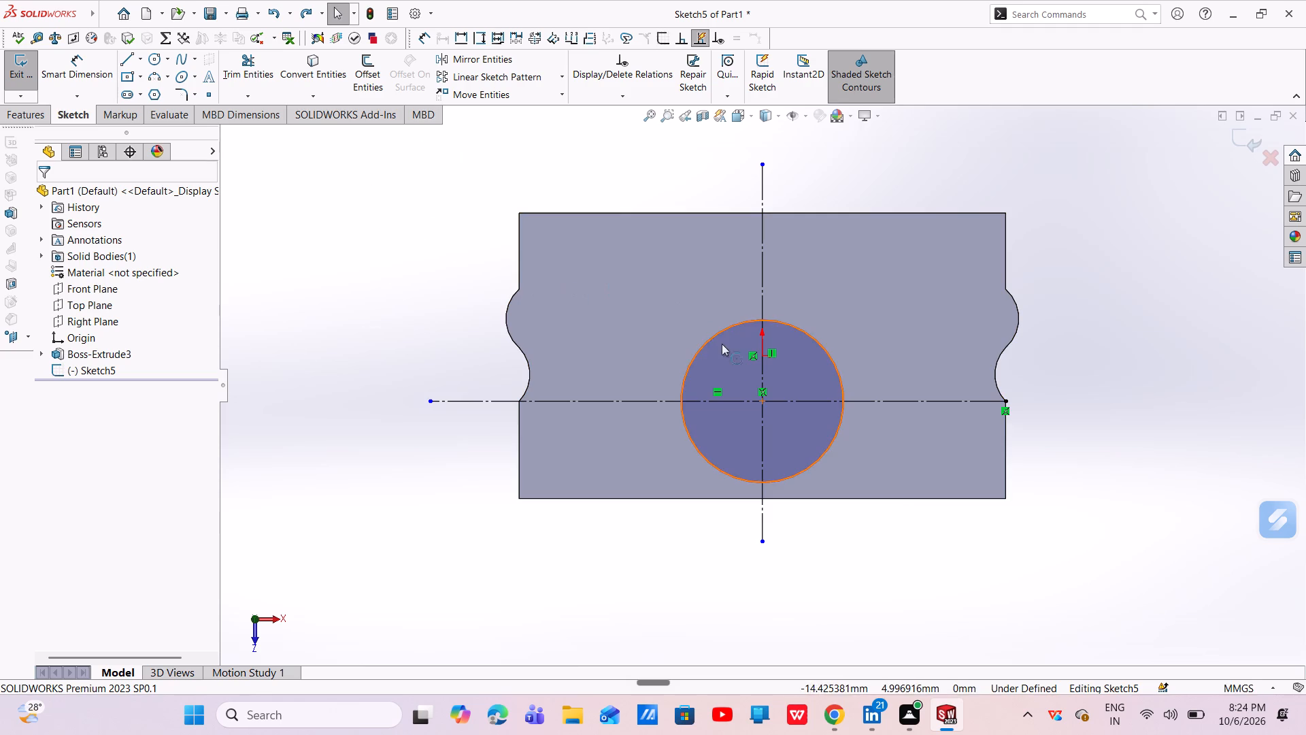
Extrude the circle on the plate's top face upward as a 38 mm blind boss merged with the plate.
{"action": "left_click", "coordinate": [27, 120]}
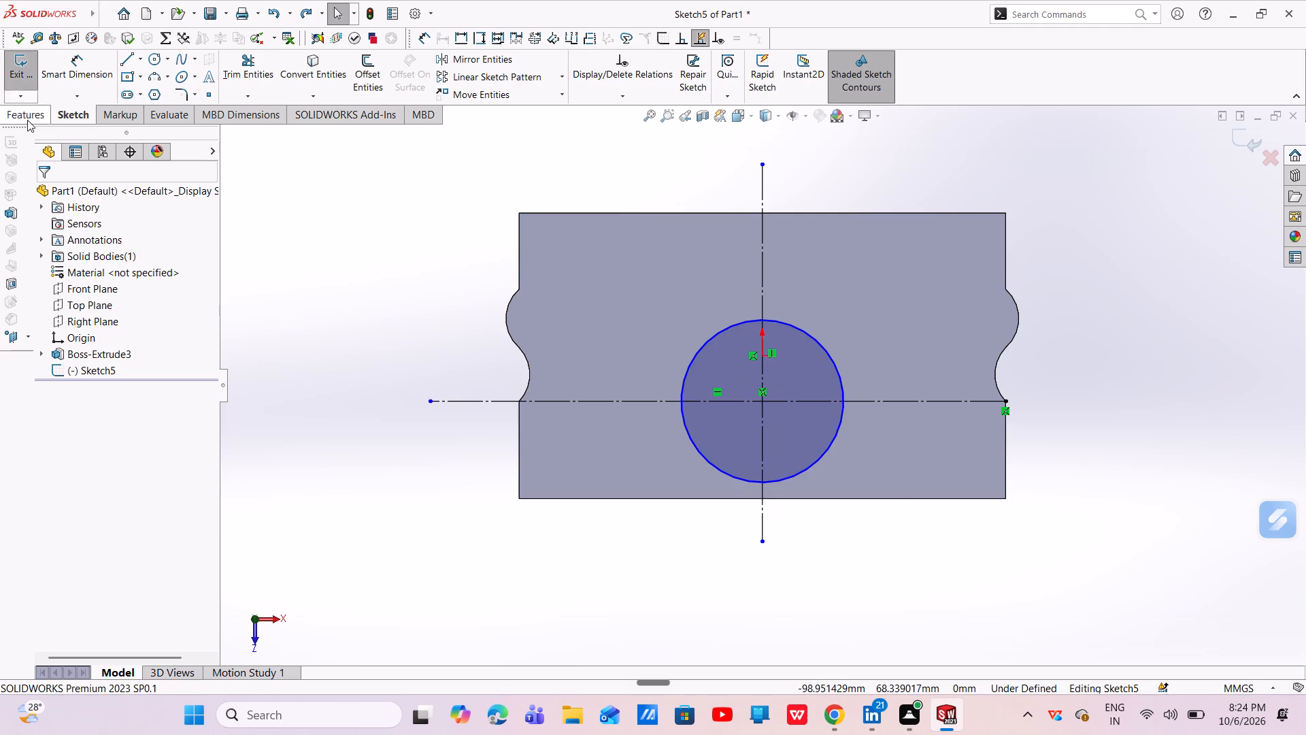
{"action": "left_click", "coordinate": [22, 69]}
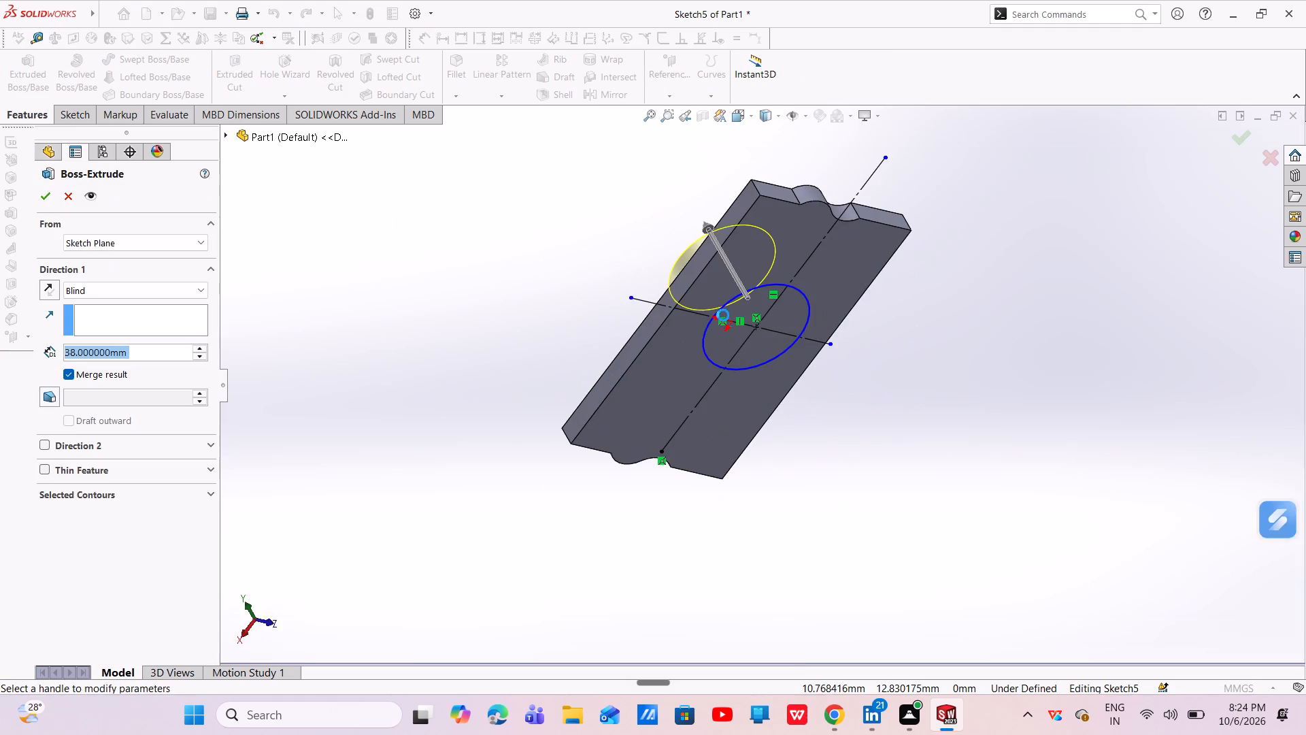
{"action": "middle_click_drag", "start_coordinate": [686, 296], "coordinate": [720, 429]}
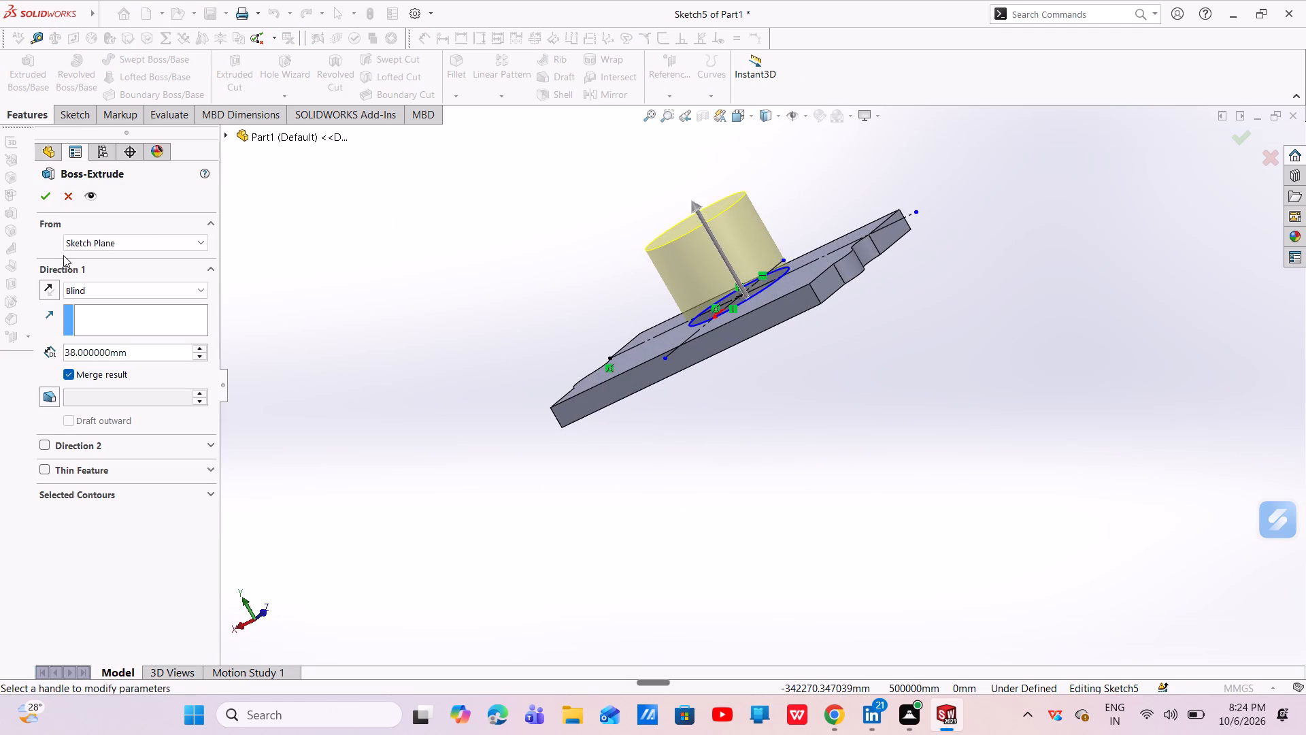
{"action": "left_click", "coordinate": [40, 193]}
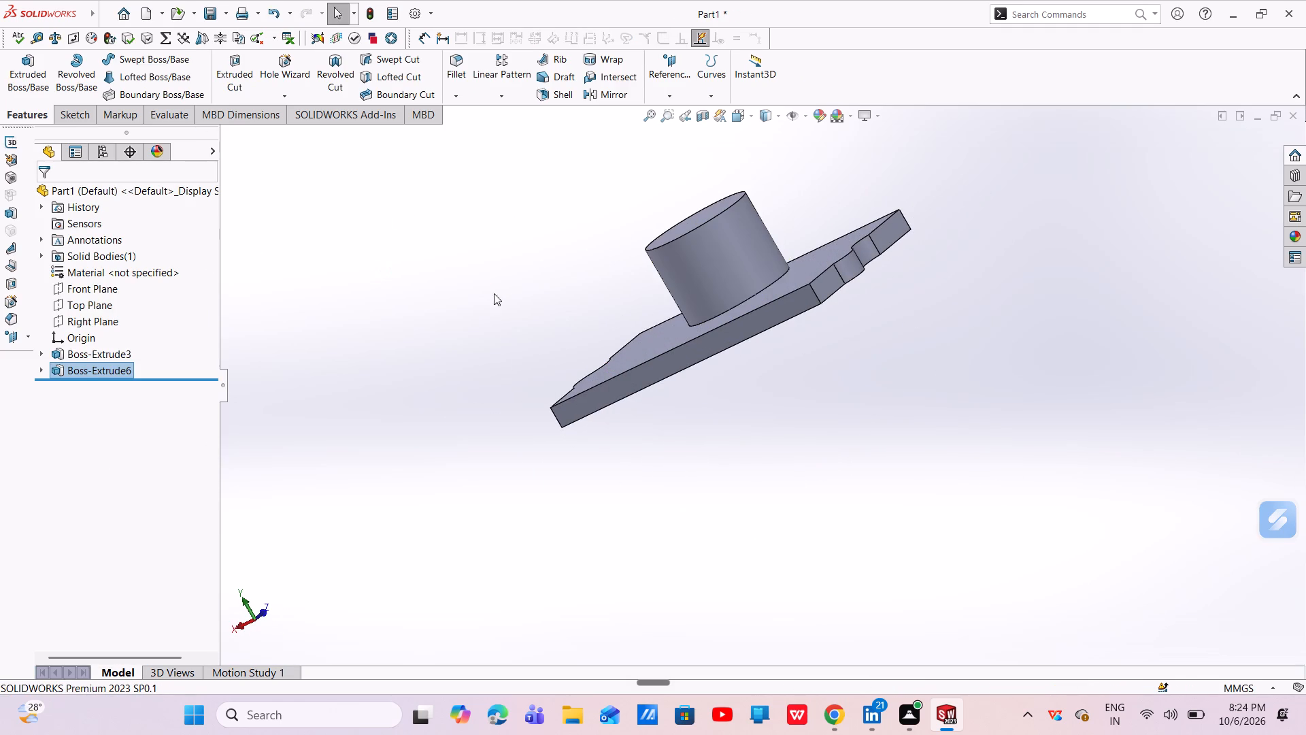
On the plate's top face, sketch an open line chain along the long edge farther from the cylinder, stepping inward about 70 mm wide and 23 mm deep.
{"action": "left_click", "coordinate": [627, 351]}
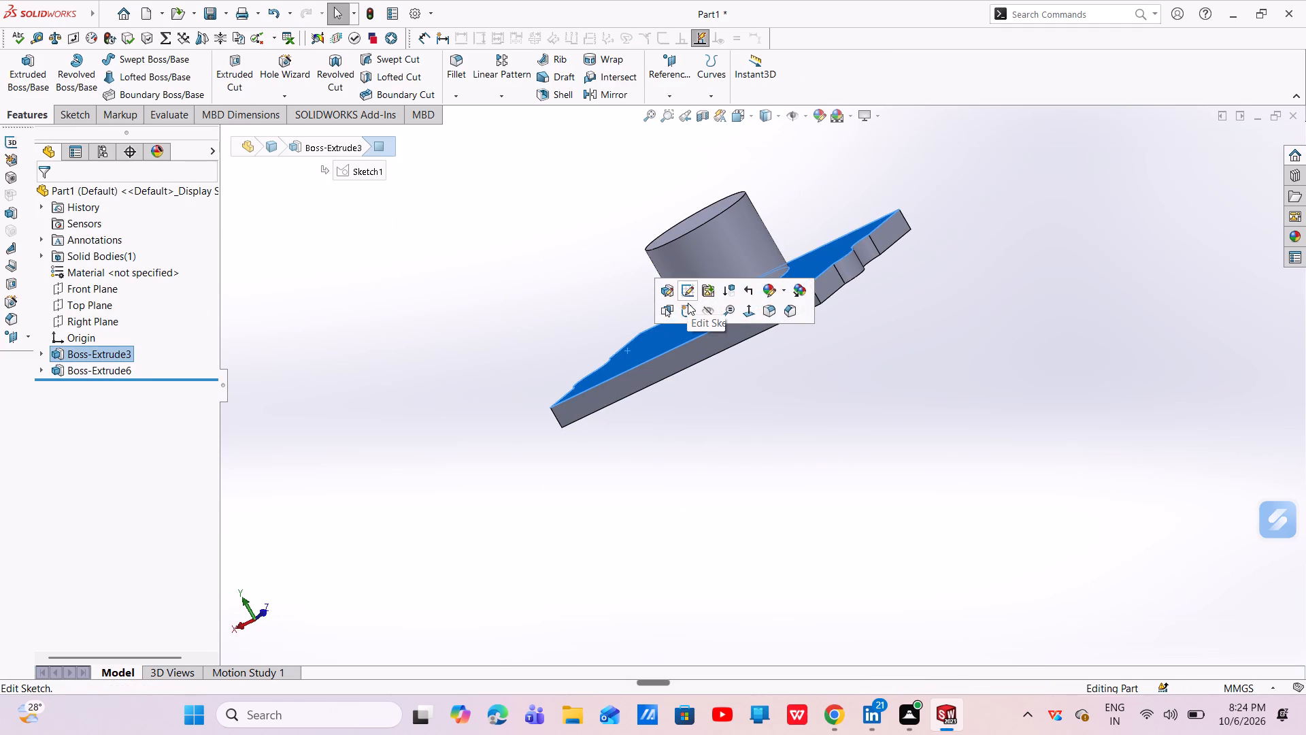
{"action": "left_click", "coordinate": [689, 307]}
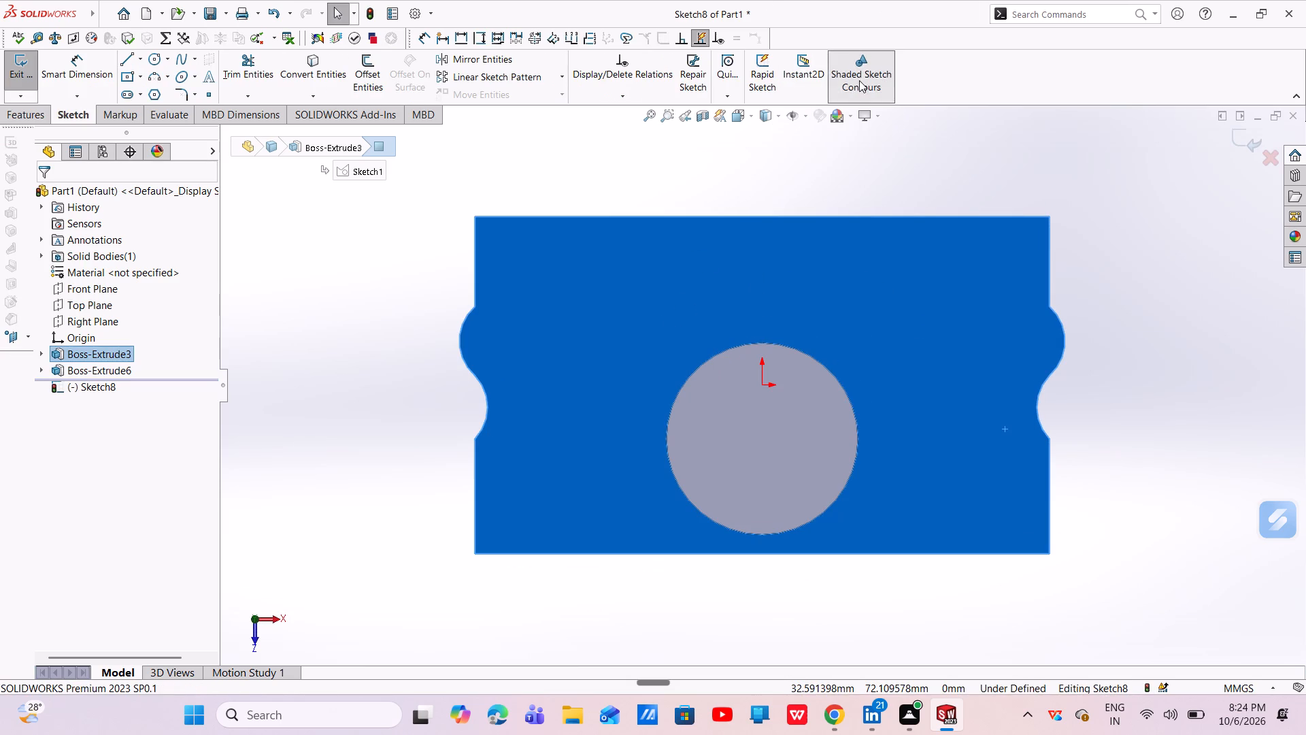
{"action": "left_click", "coordinate": [122, 62]}
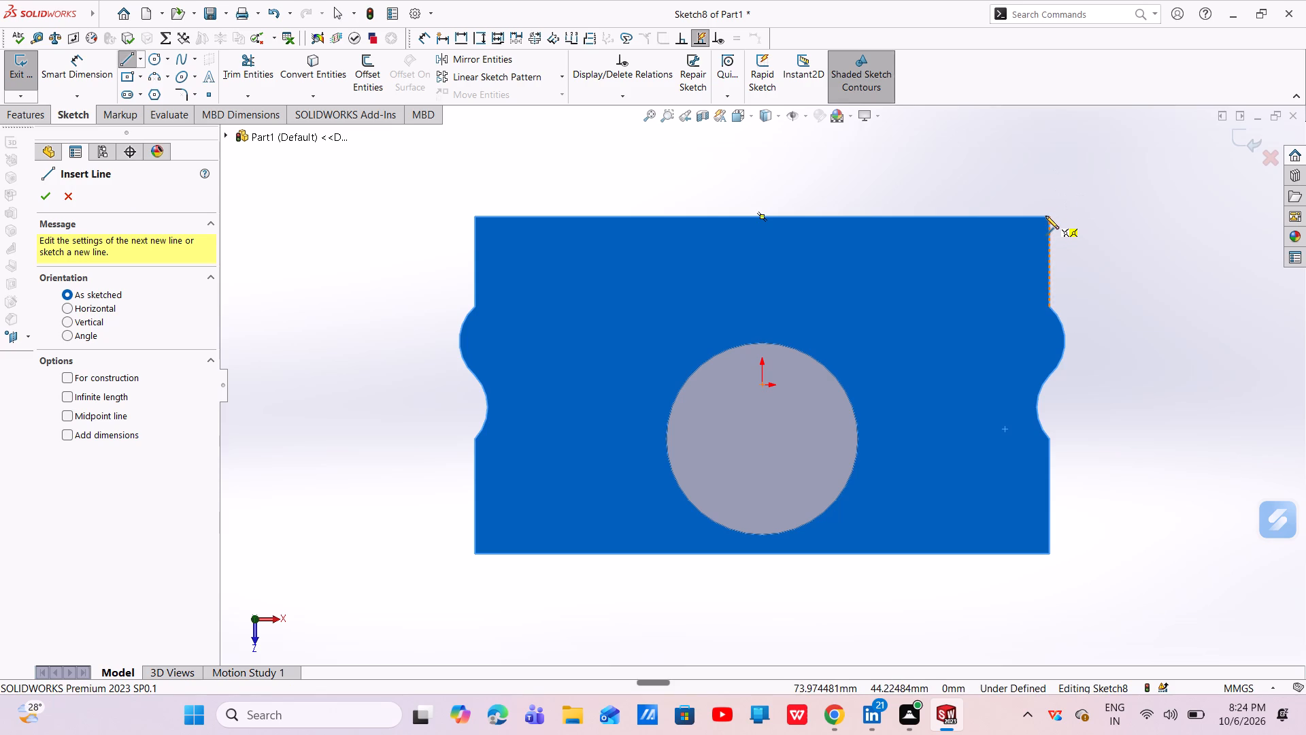
{"action": "left_click", "coordinate": [1050, 218]}
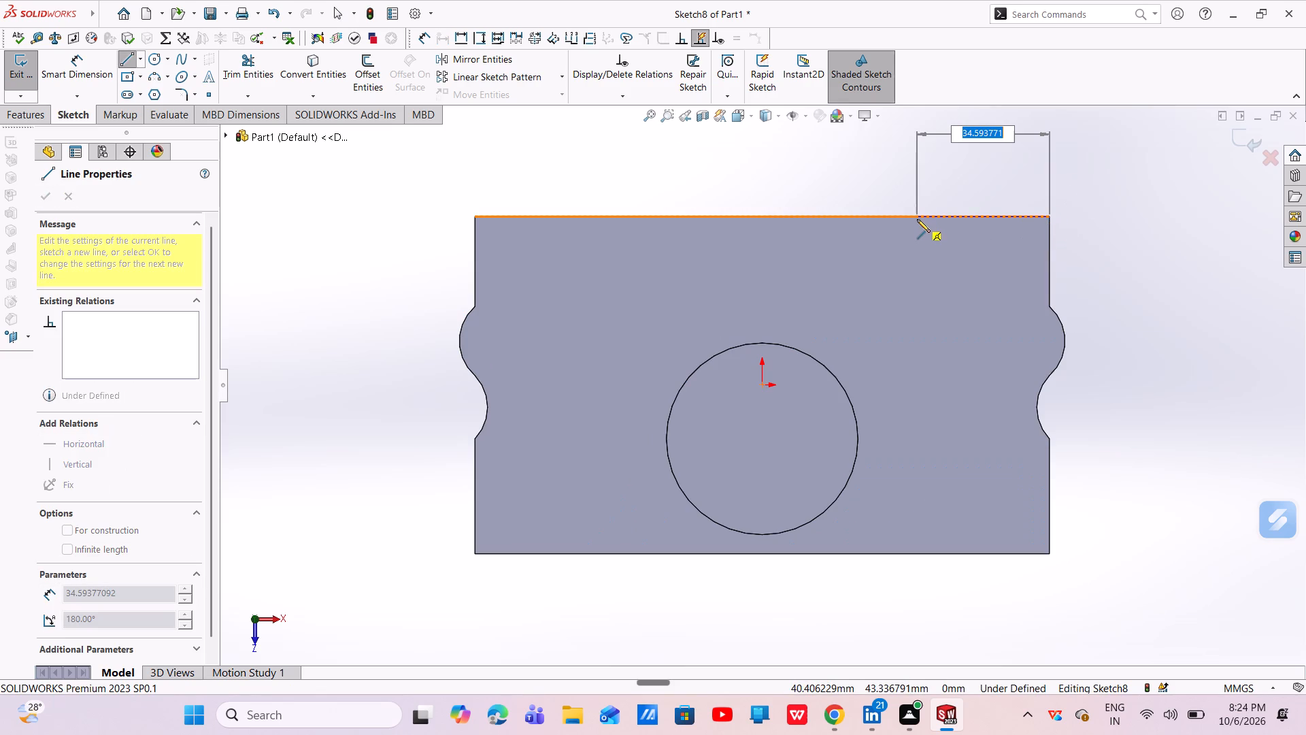
{"action": "left_click", "coordinate": [890, 219]}
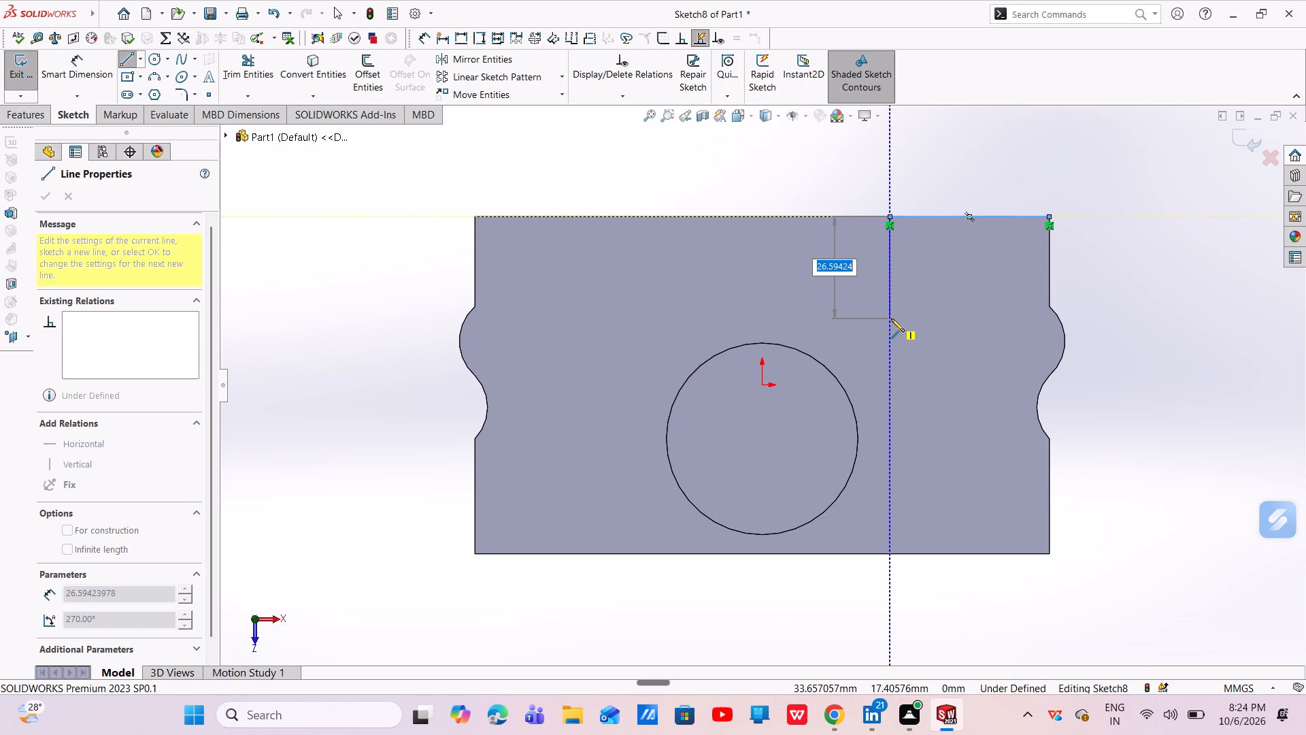
{"action": "left_click", "coordinate": [890, 308]}
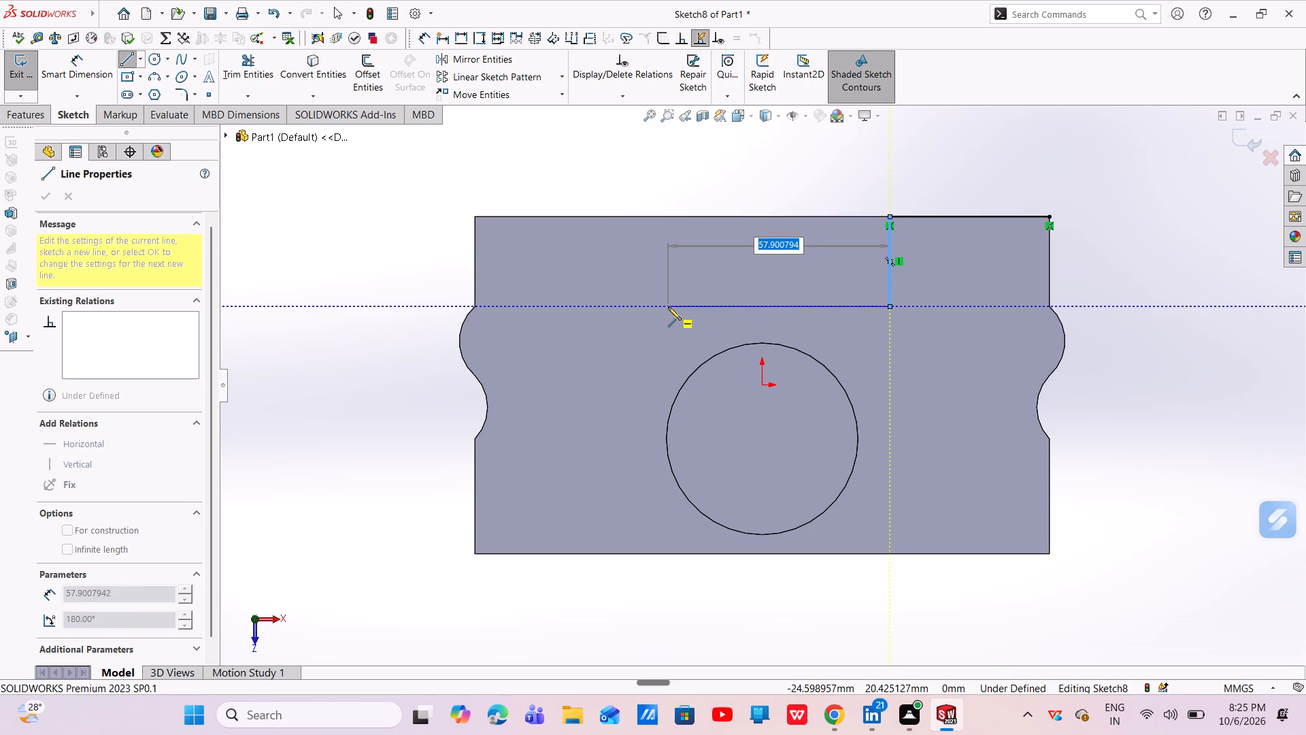
{"action": "left_click", "coordinate": [621, 307]}
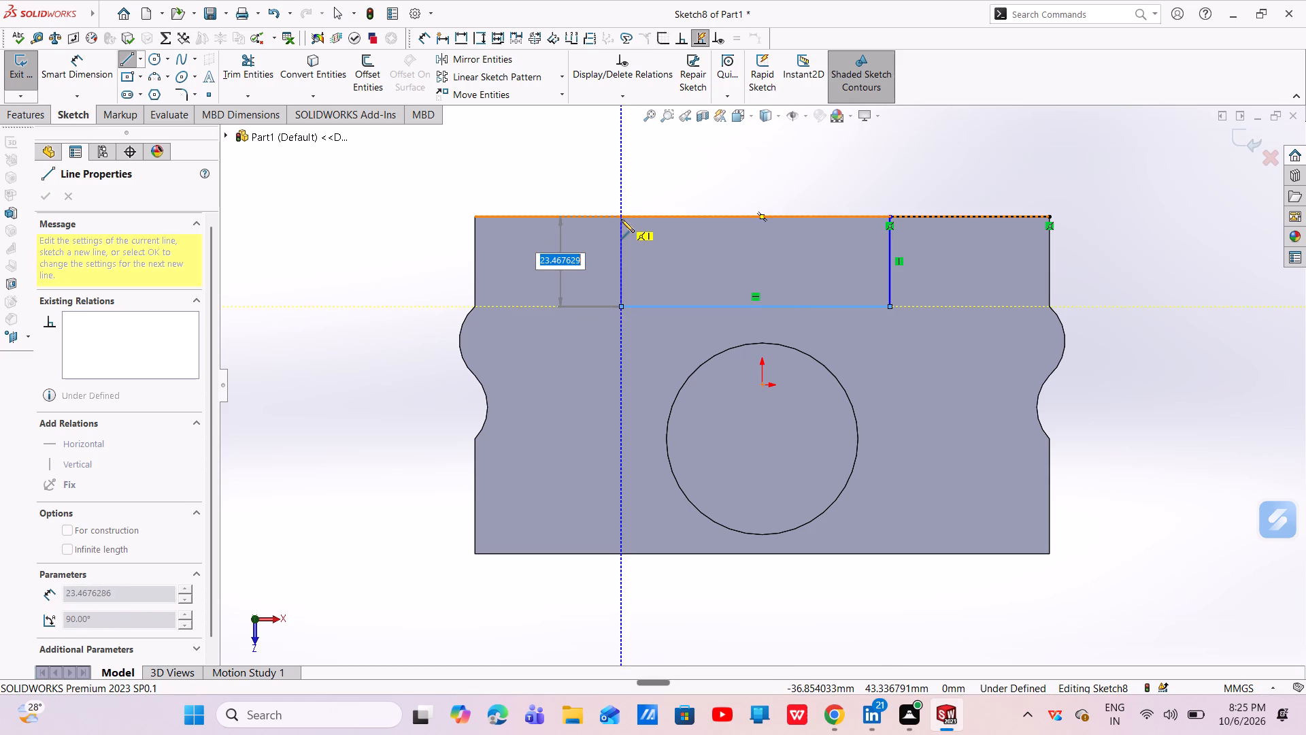
{"action": "left_click", "coordinate": [621, 219]}
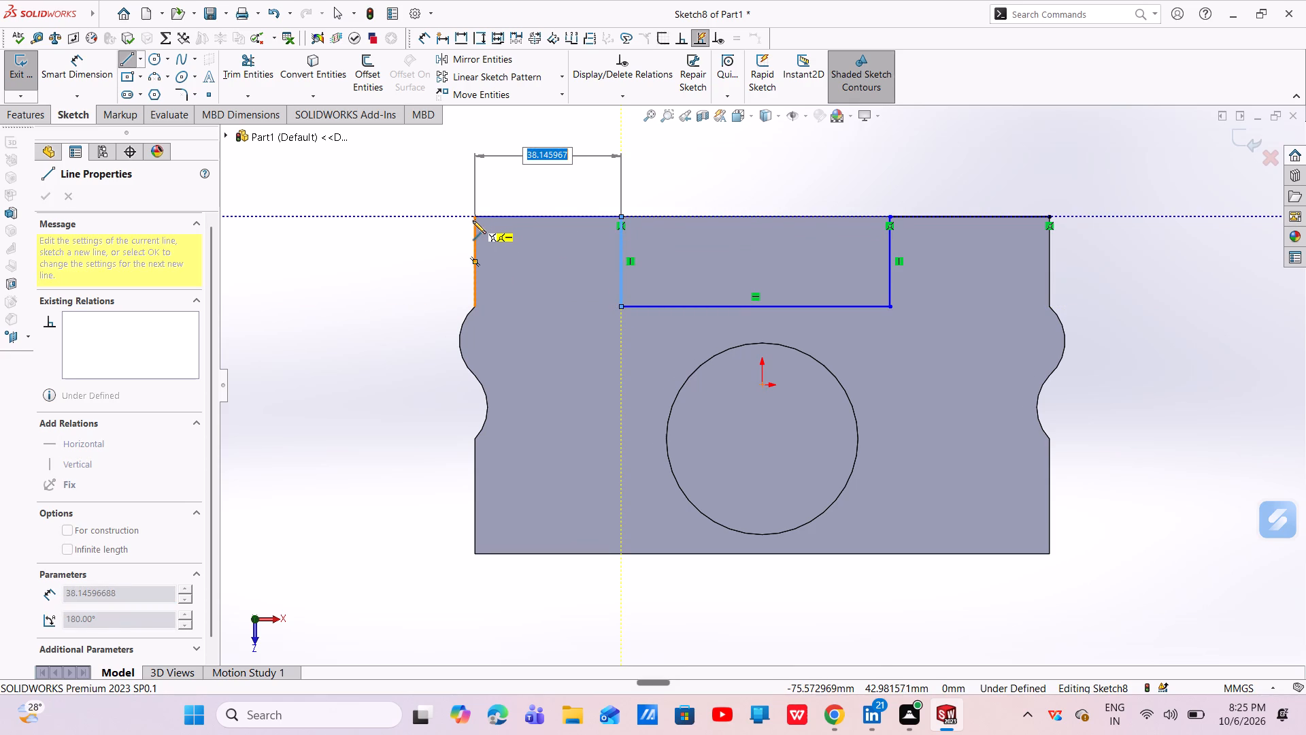
{"action": "left_click", "coordinate": [472, 218]}
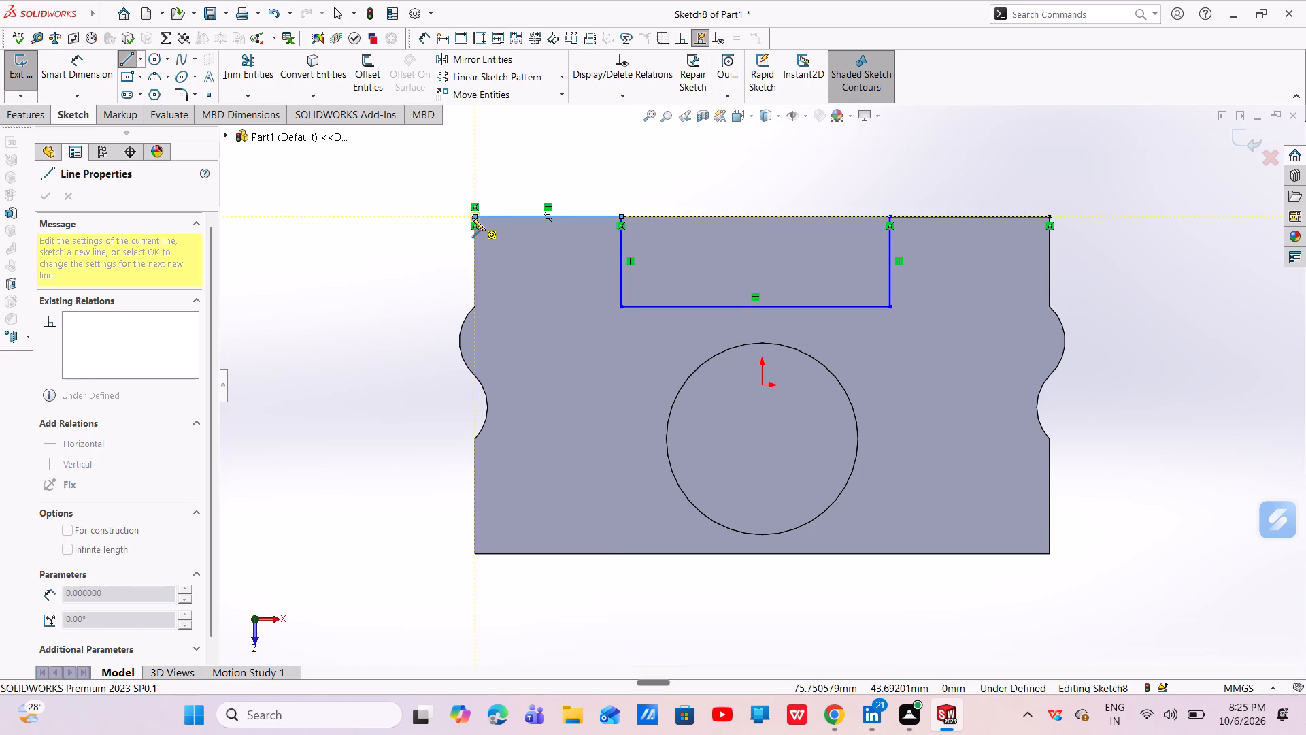
{"action": "key", "text": "Escape"}
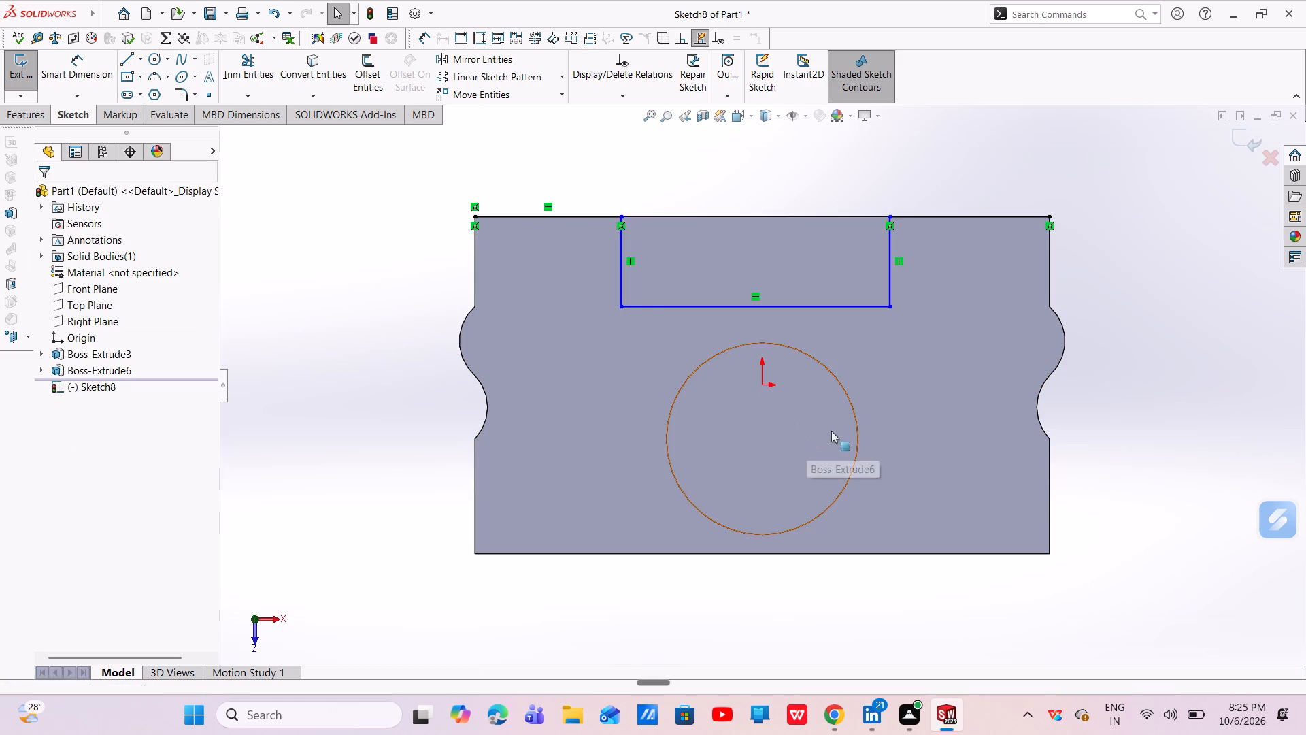
Dimension the chain's right-hand end line along the plate edge to 40 mm.
{"action": "scroll", "coordinate": [883, 425], "scroll_direction": "up", "scroll_amount": 2}
{"action": "scroll", "coordinate": [914, 272], "scroll_direction": "down", "scroll_amount": 1}
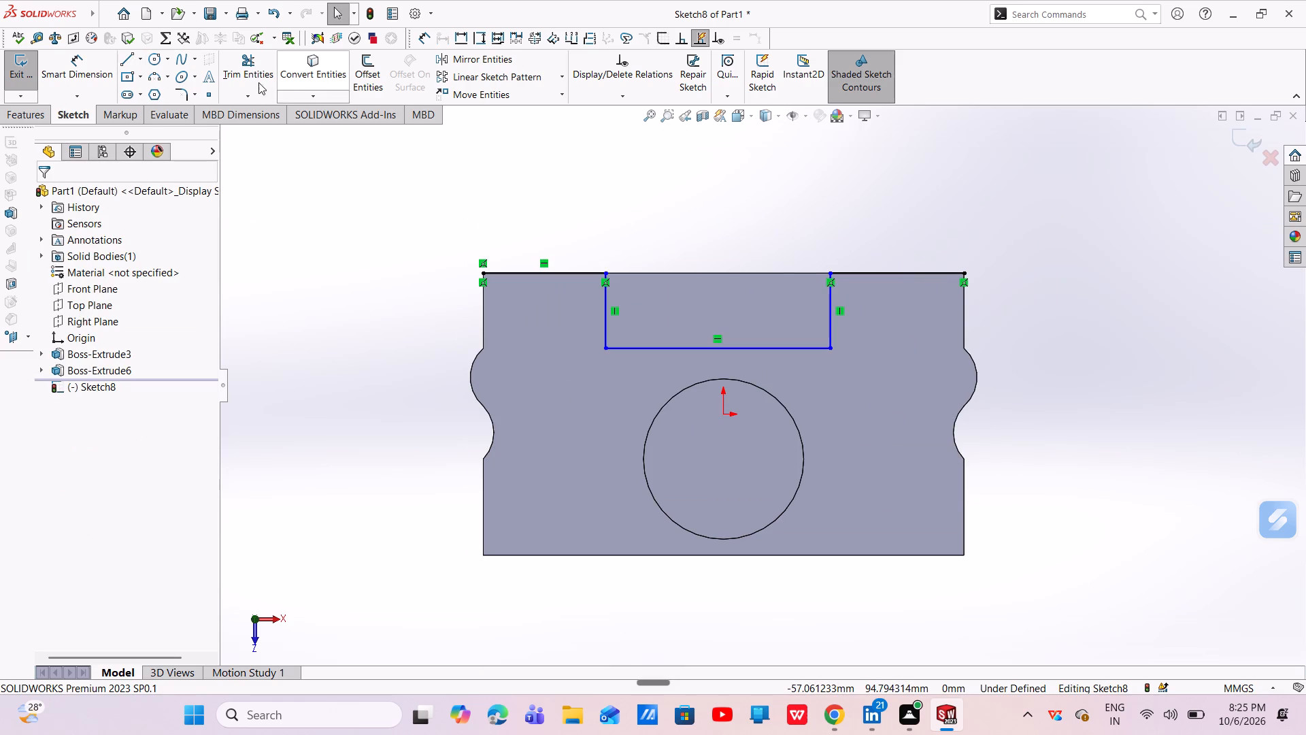
{"action": "left_click", "coordinate": [112, 69]}
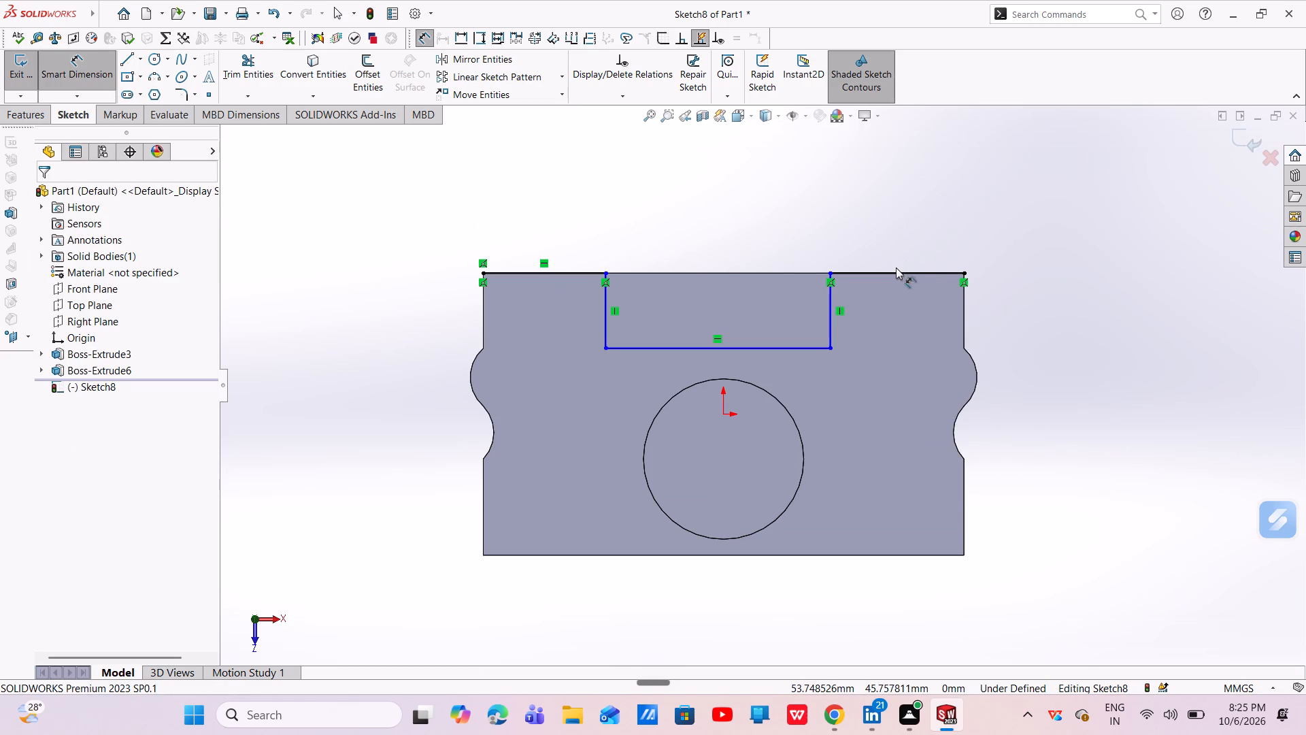
{"action": "left_click", "coordinate": [896, 269]}
{"action": "left_click", "coordinate": [890, 227]}
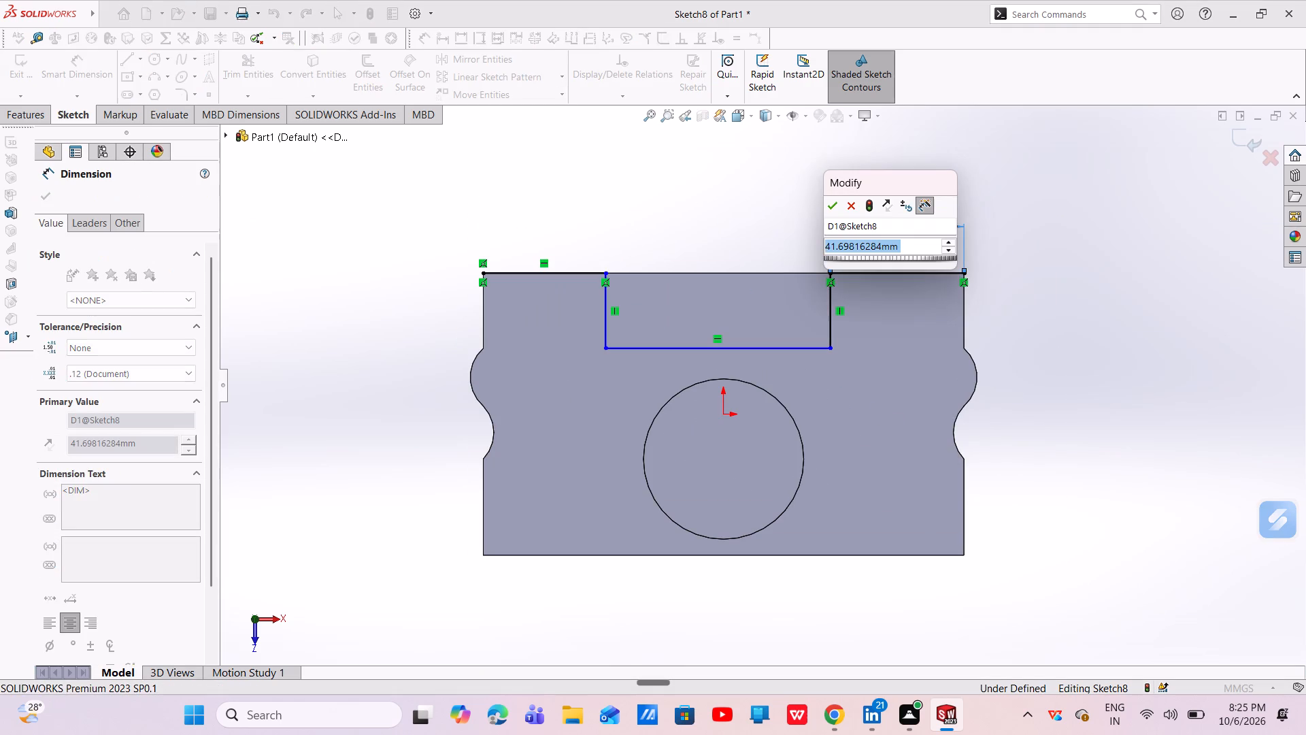
{"action": "key", "text": "BackSpace"}
{"action": "type", "text": "40"}
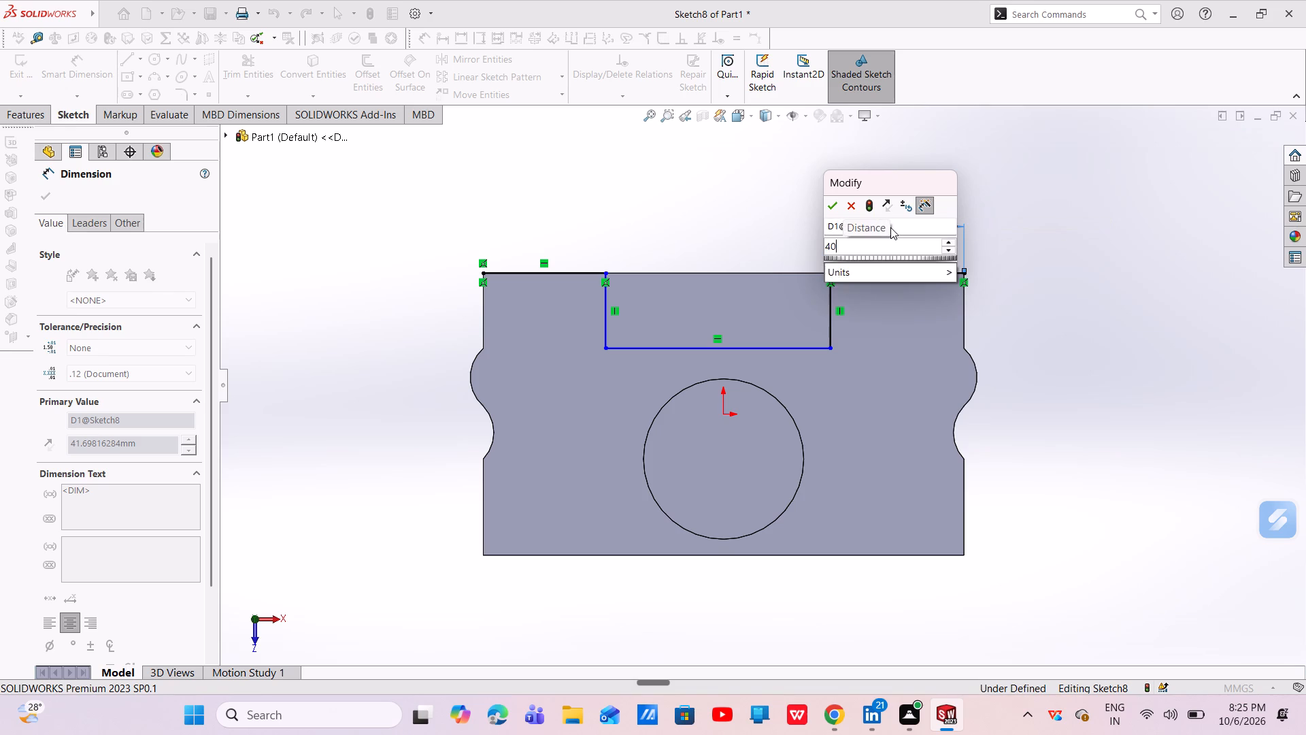
{"action": "key", "text": "Return"}
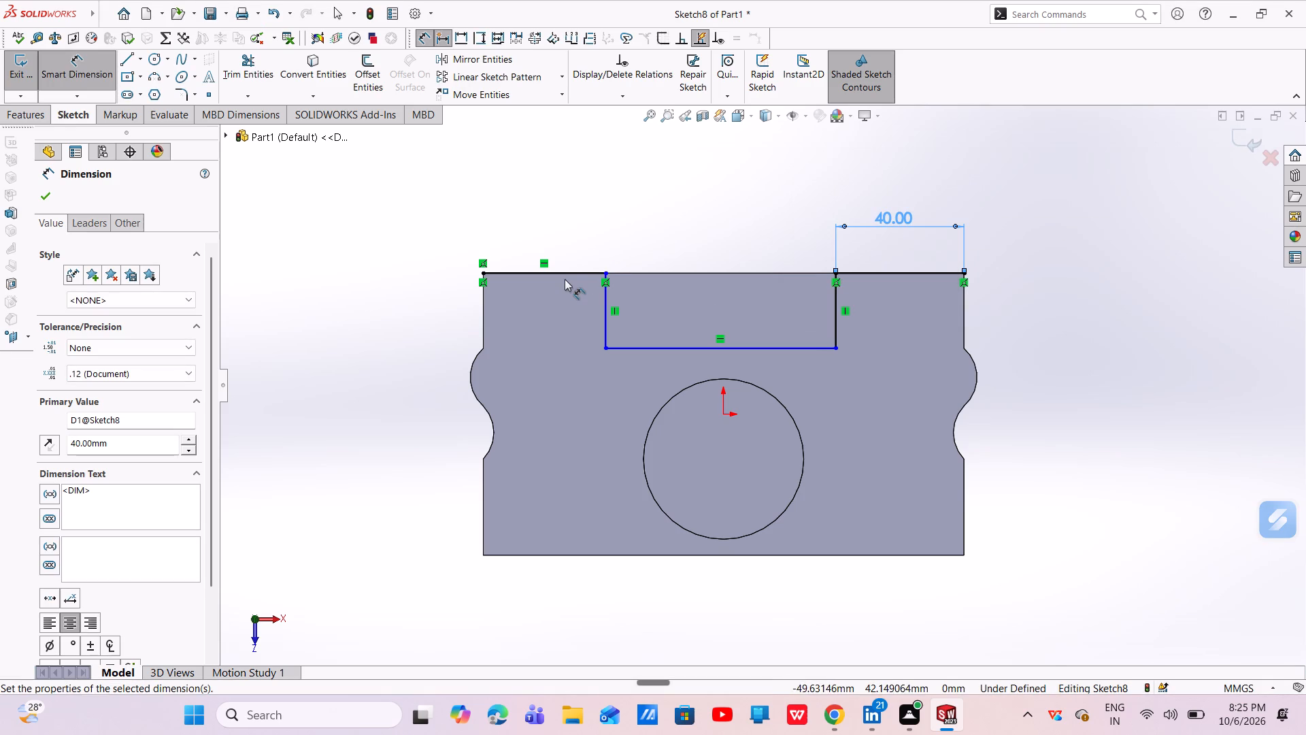
Dimension the chain's left-hand end line along the plate edge to 40 mm.
{"action": "left_click", "coordinate": [561, 275]}
{"action": "left_click", "coordinate": [544, 204]}
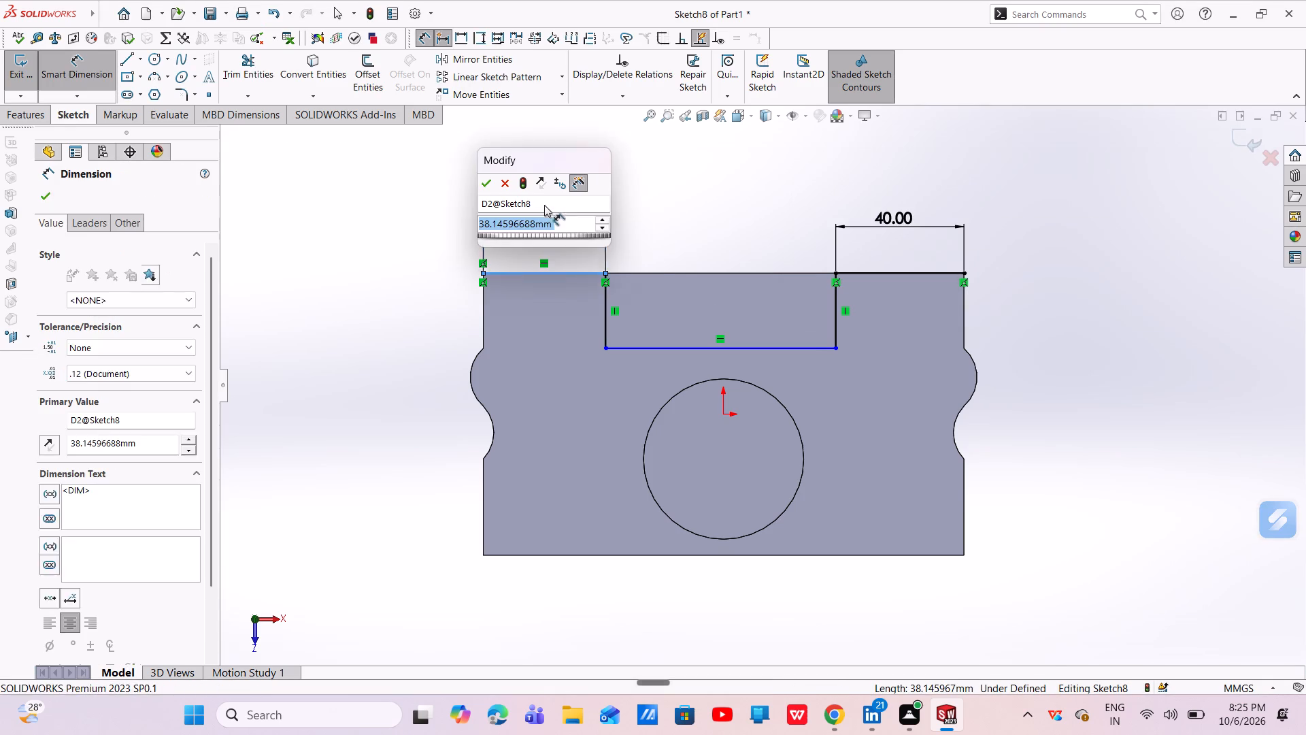
{"action": "key", "text": "BackSpace"}
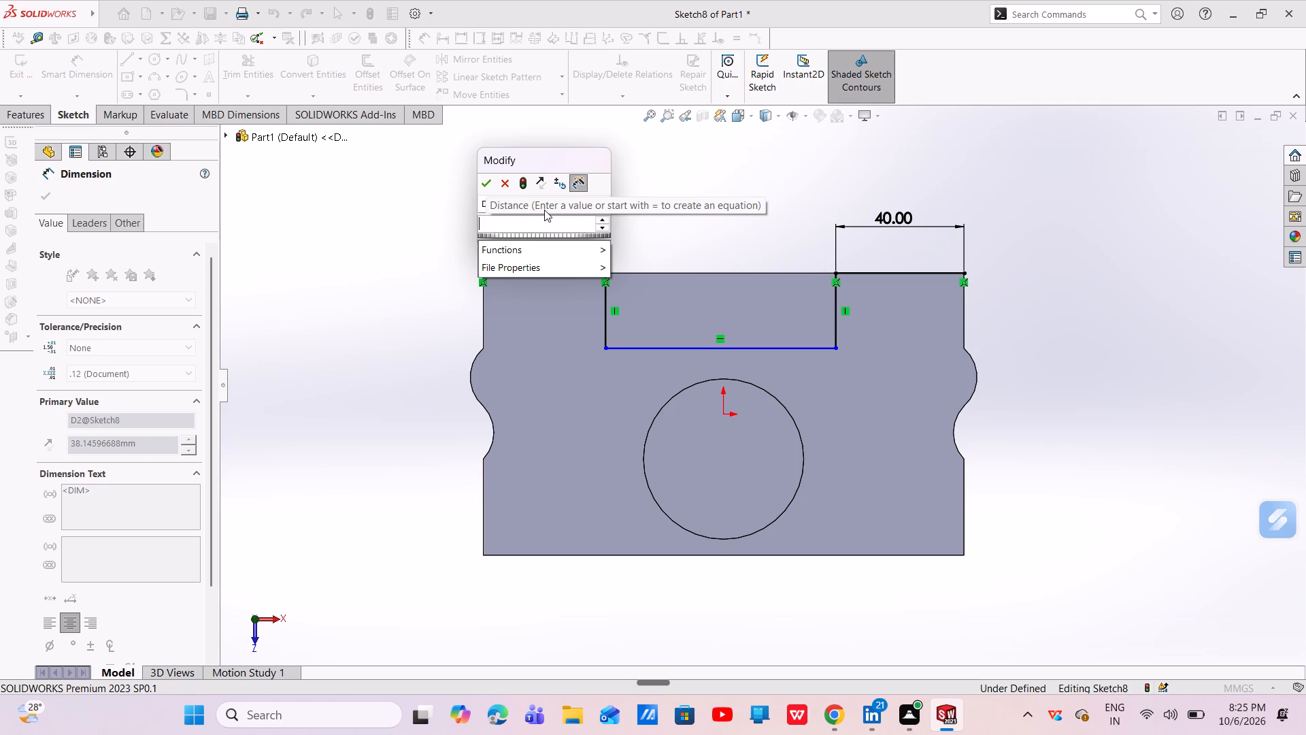
{"action": "key", "text": "4"}
{"action": "key", "text": "0"}
{"action": "key", "text": "Return"}
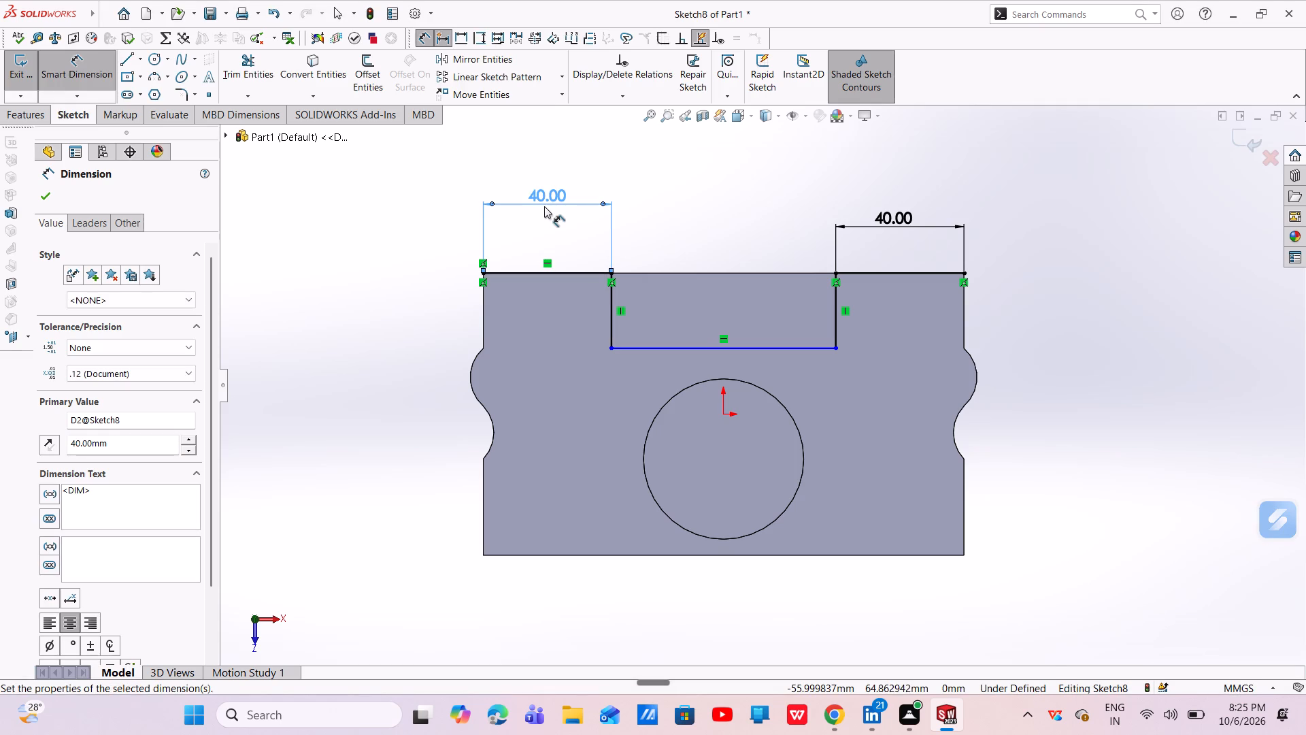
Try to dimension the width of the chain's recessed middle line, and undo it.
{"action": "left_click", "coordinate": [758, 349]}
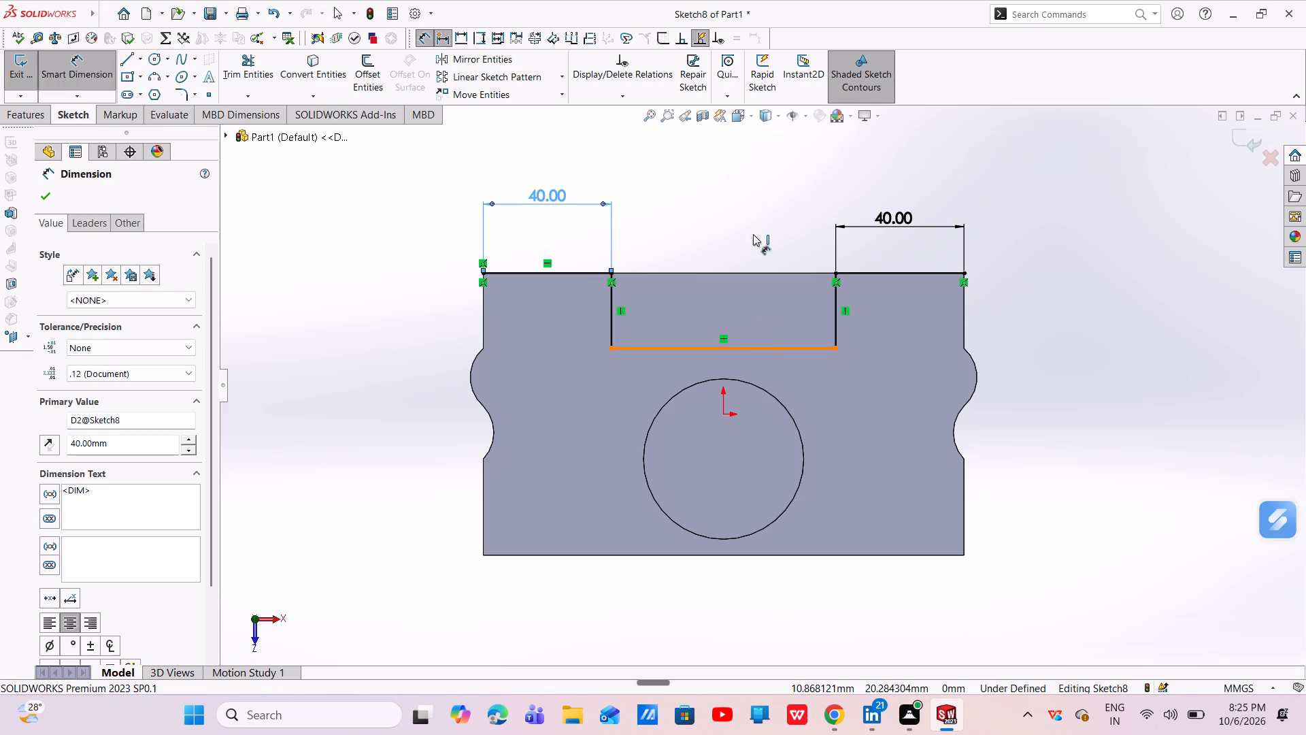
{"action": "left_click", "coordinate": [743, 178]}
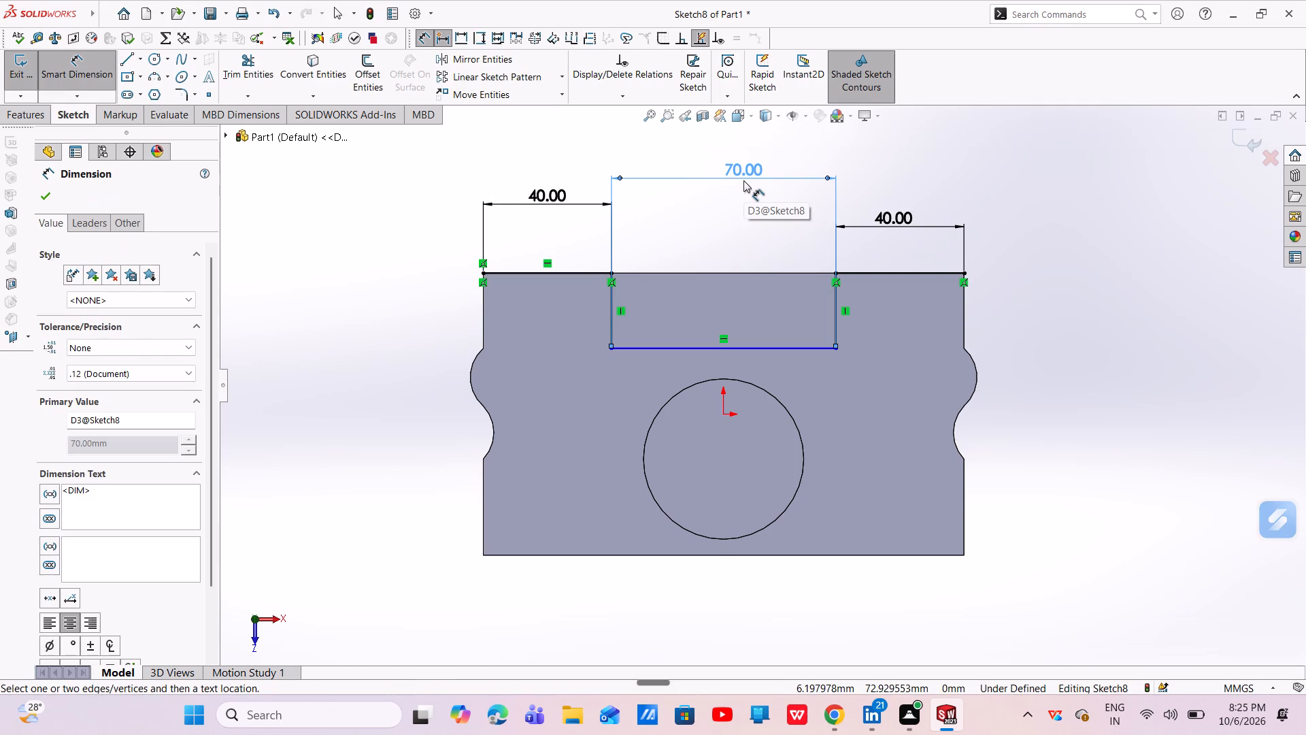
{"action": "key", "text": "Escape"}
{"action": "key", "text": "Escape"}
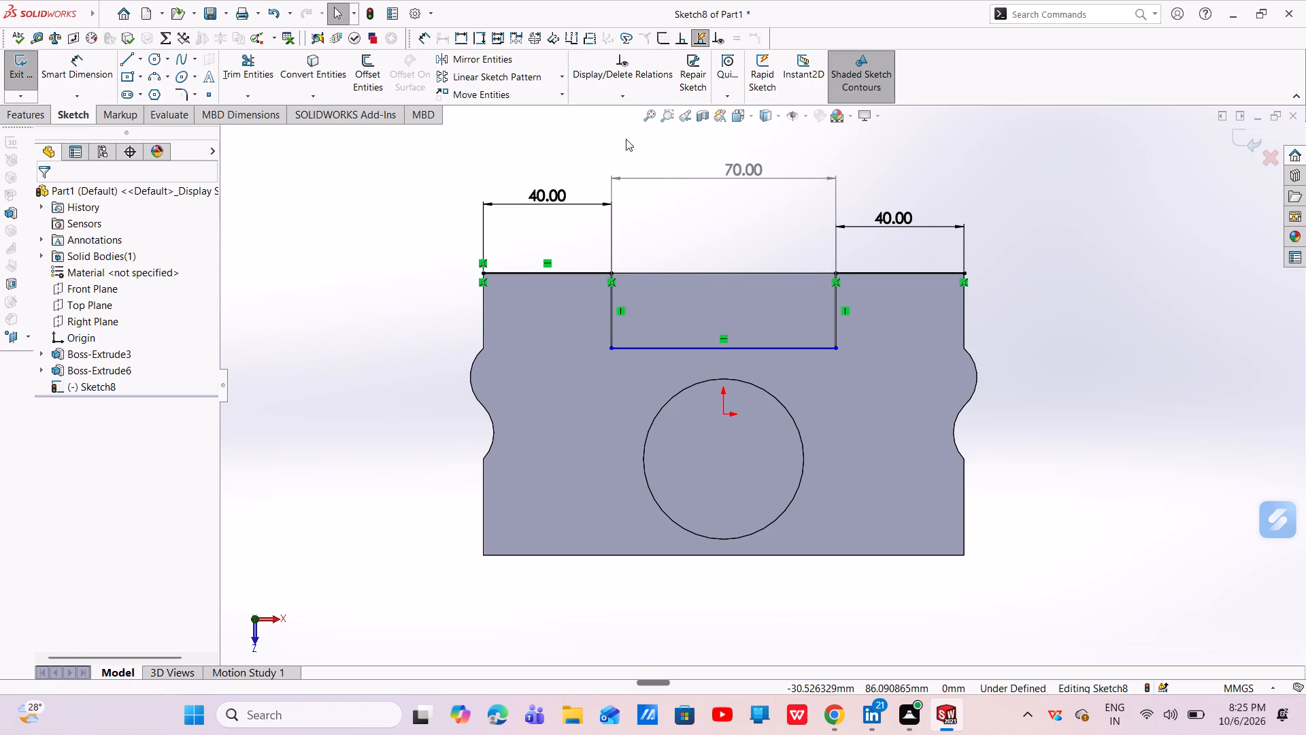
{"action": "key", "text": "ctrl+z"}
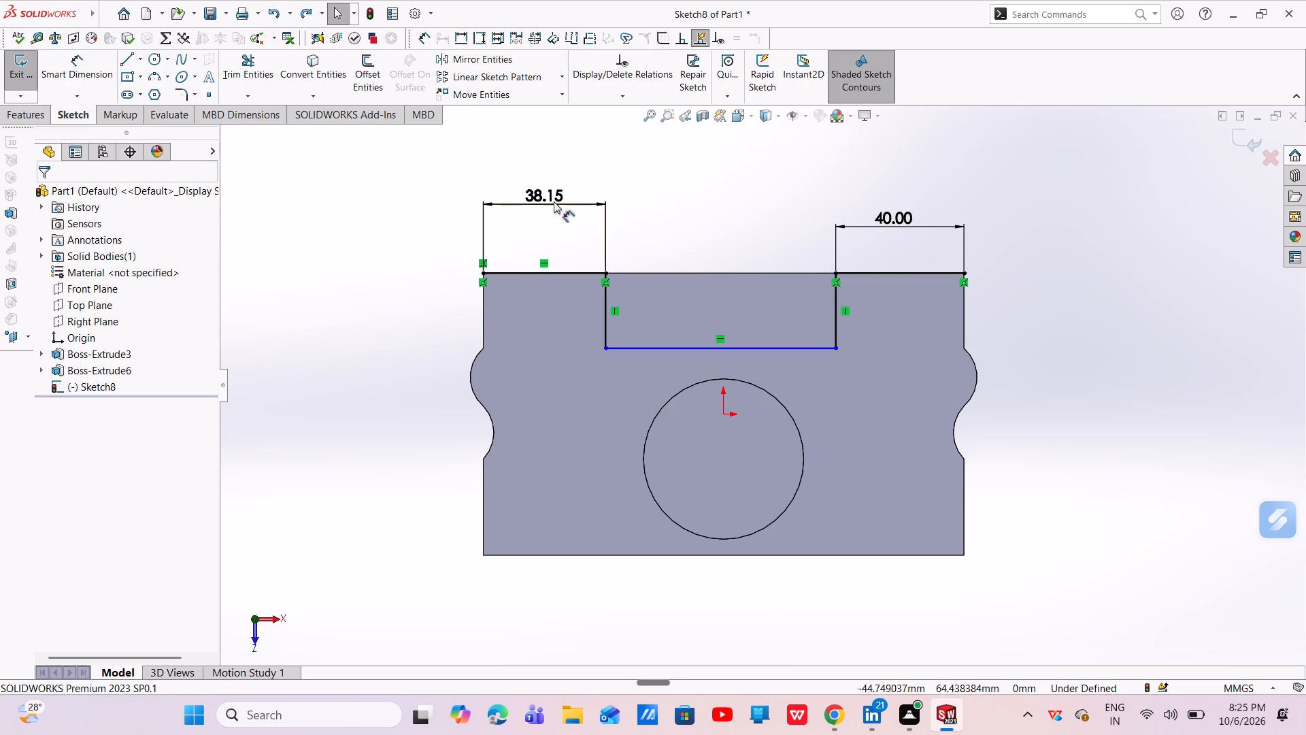
Set the left-hand end line's length dimension to 40 mm.
{"action": "double_click", "coordinate": [537, 202]}
{"action": "key", "text": "BackSpace"}
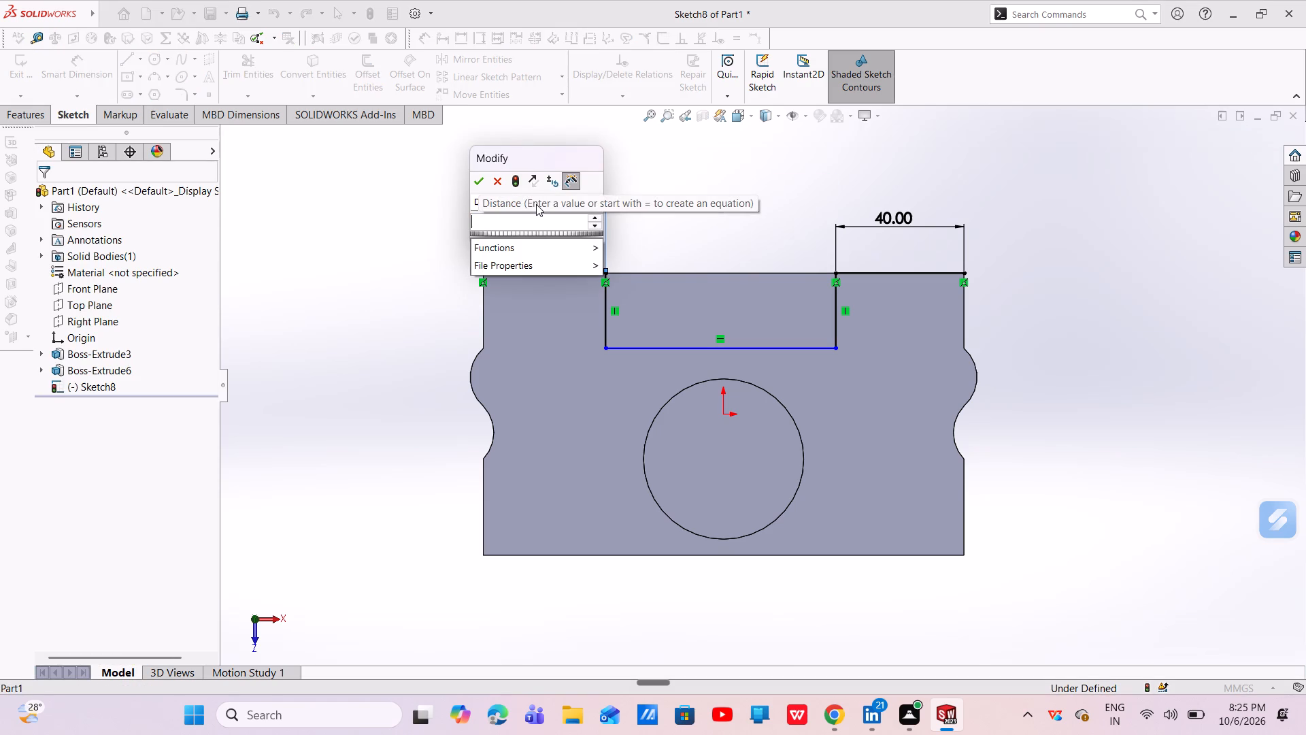
{"action": "type", "text": "40"}
{"action": "key", "text": "Return"}
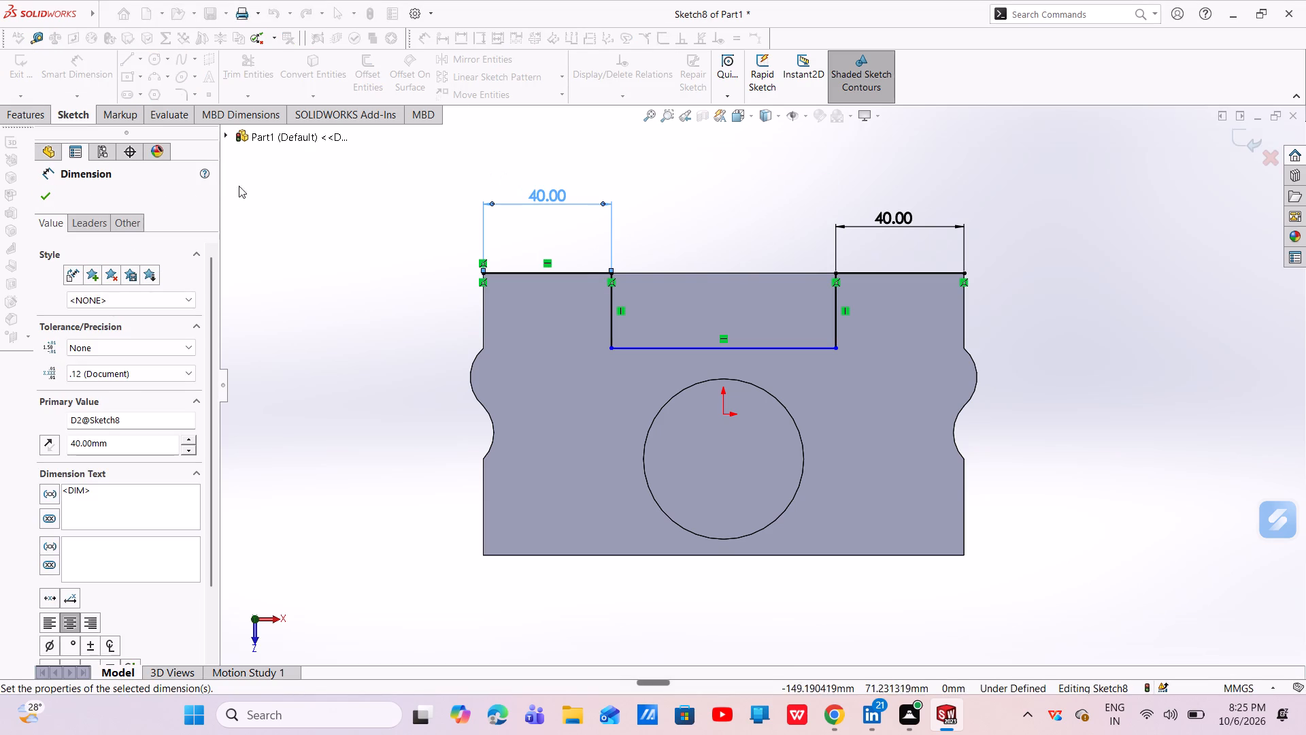
{"action": "left_click", "coordinate": [36, 195]}
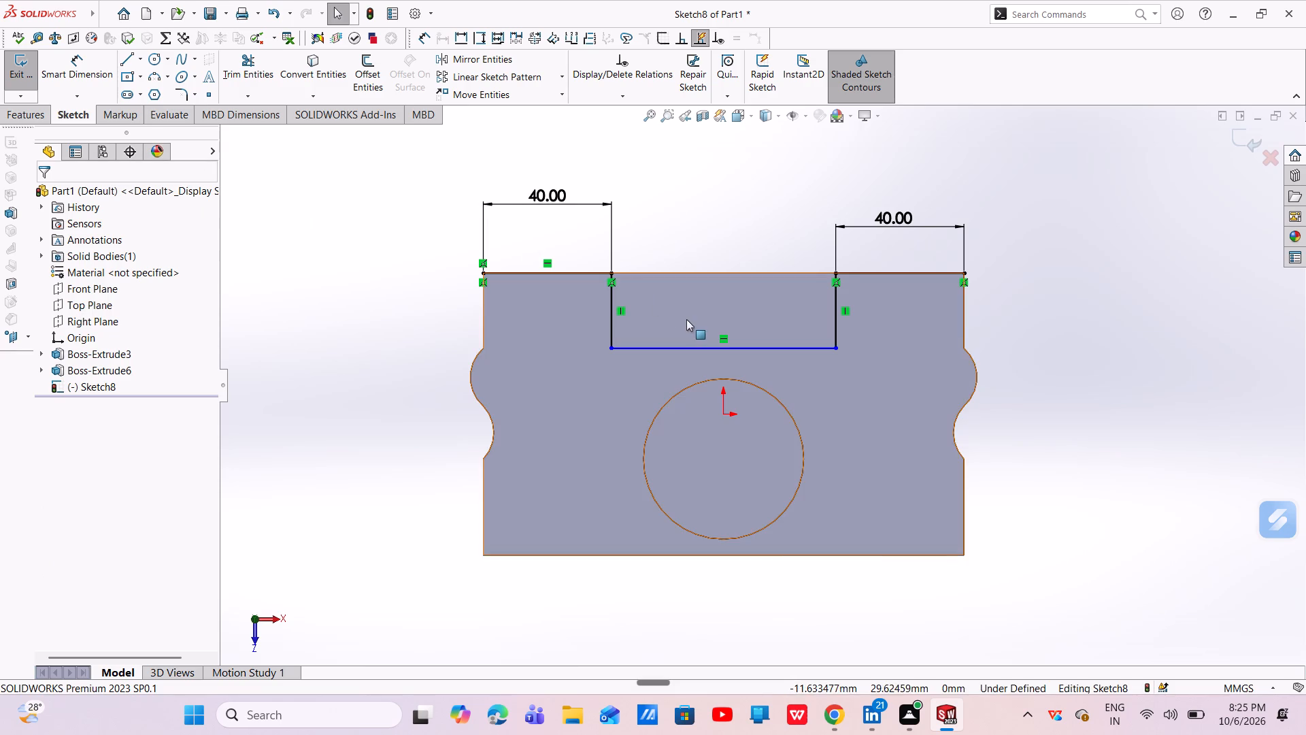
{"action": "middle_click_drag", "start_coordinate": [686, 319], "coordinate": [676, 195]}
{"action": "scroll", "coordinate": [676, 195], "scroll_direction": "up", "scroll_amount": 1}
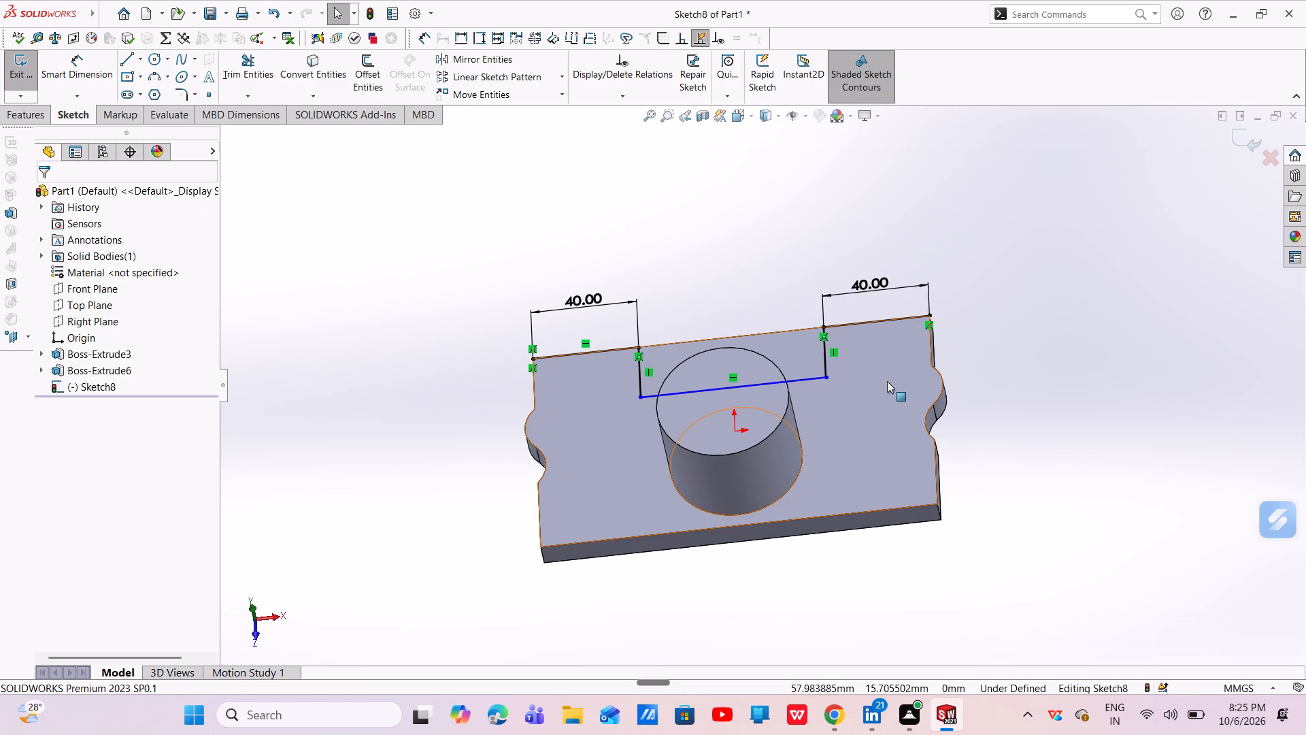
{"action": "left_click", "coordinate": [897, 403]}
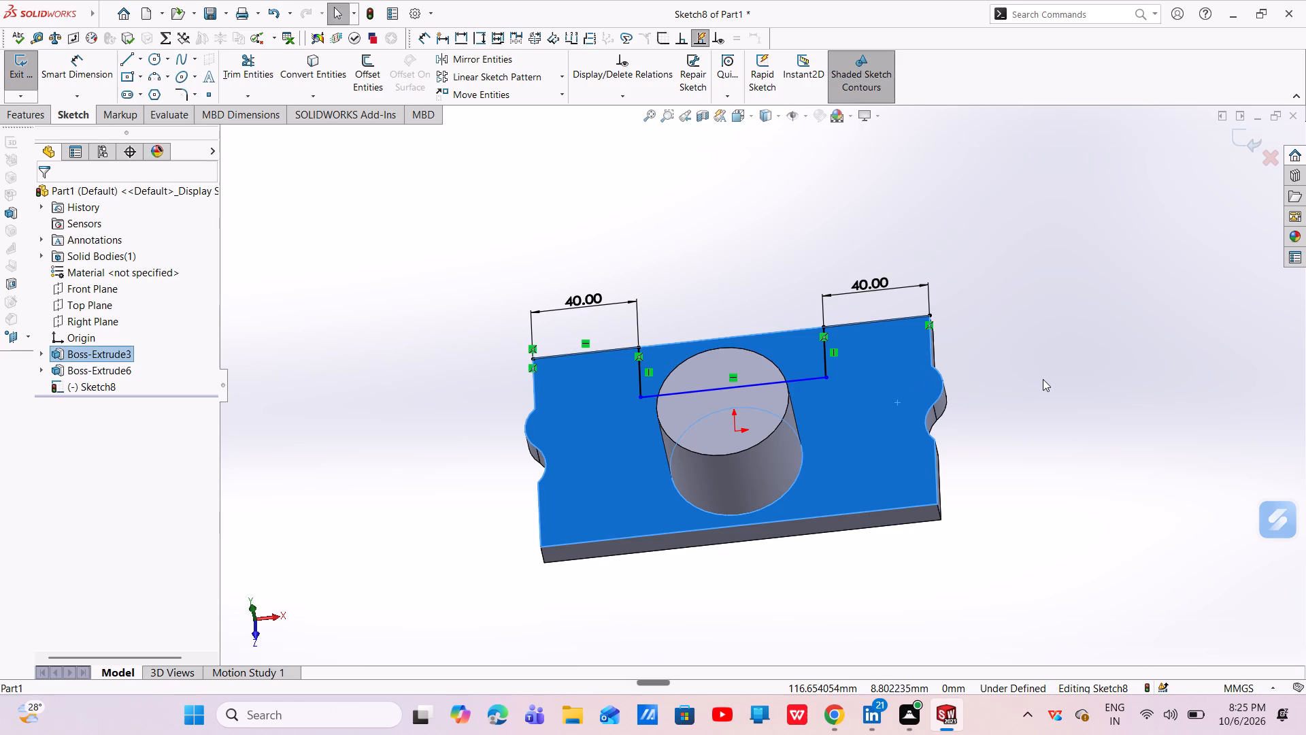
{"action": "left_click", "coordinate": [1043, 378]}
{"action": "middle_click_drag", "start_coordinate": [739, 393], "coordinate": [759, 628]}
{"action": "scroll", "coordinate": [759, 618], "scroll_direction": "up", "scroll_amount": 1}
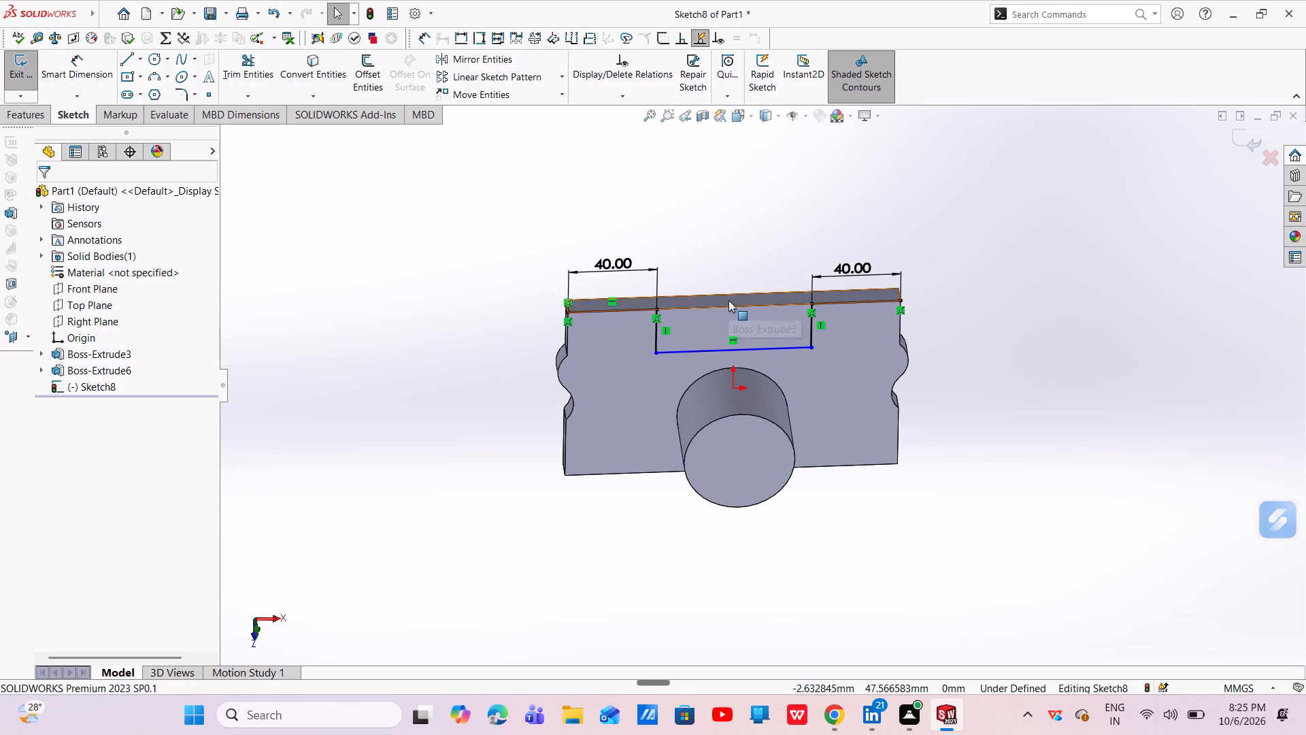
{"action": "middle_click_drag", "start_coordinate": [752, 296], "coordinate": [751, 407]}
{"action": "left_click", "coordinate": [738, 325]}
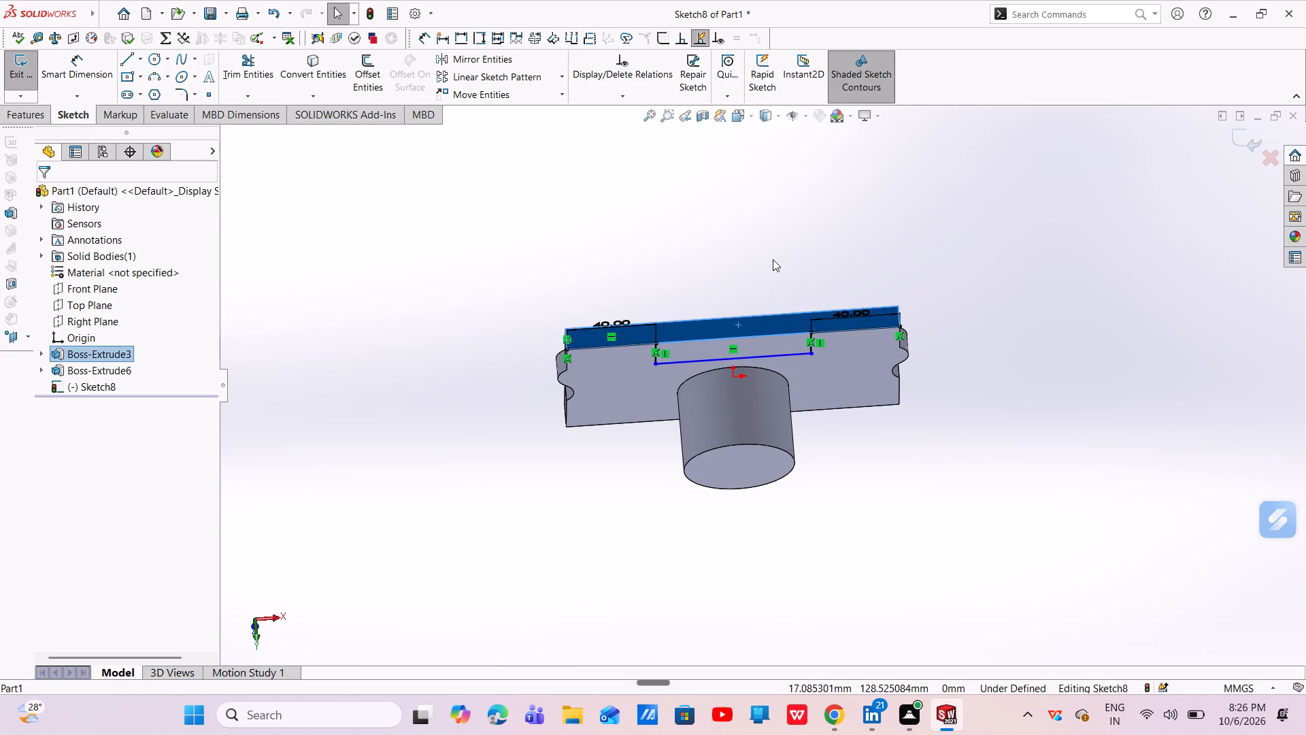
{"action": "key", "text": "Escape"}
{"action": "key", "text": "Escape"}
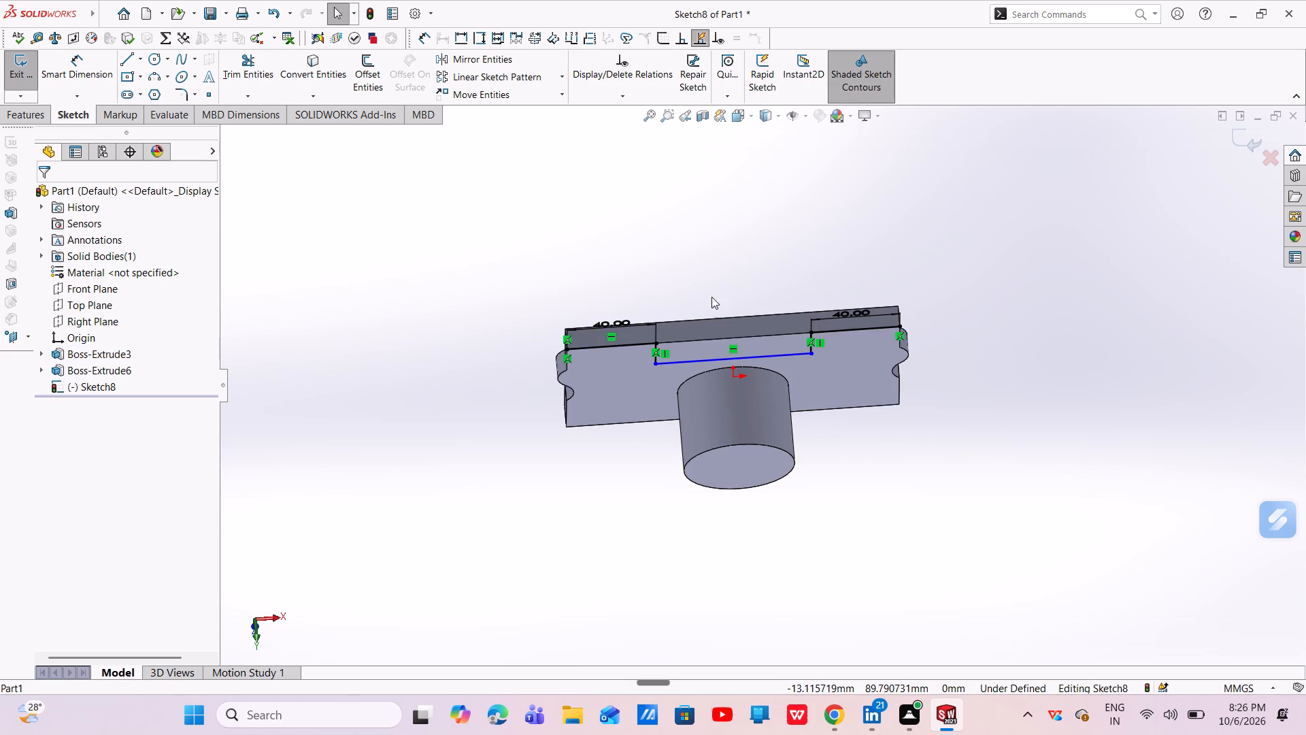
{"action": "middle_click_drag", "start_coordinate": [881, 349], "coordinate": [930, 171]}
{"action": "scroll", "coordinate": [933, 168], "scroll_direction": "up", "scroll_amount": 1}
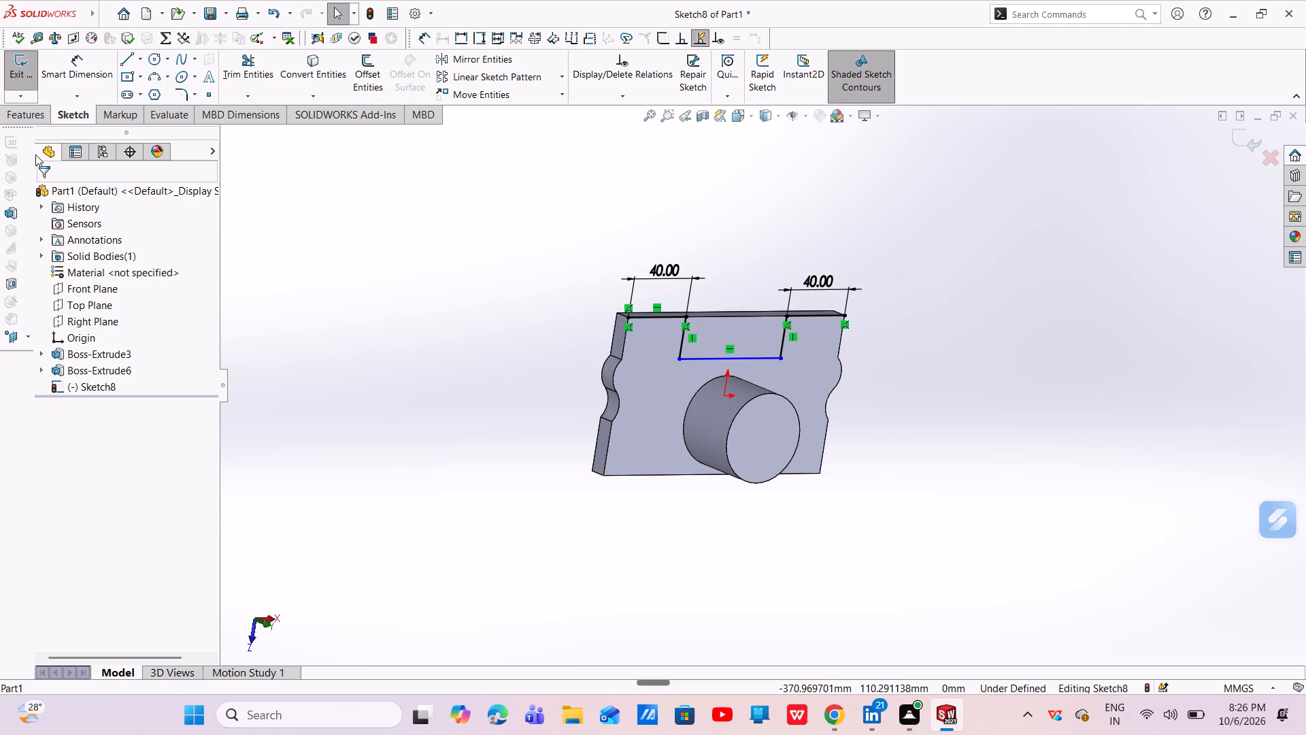
Close the stepped profile sketch and start a new sketch on the plate's long narrow side face along the profile's open edge.
{"action": "left_click", "coordinate": [29, 70]}
{"action": "middle_click_drag", "start_coordinate": [705, 326], "coordinate": [724, 426]}
{"action": "left_click", "coordinate": [739, 319]}
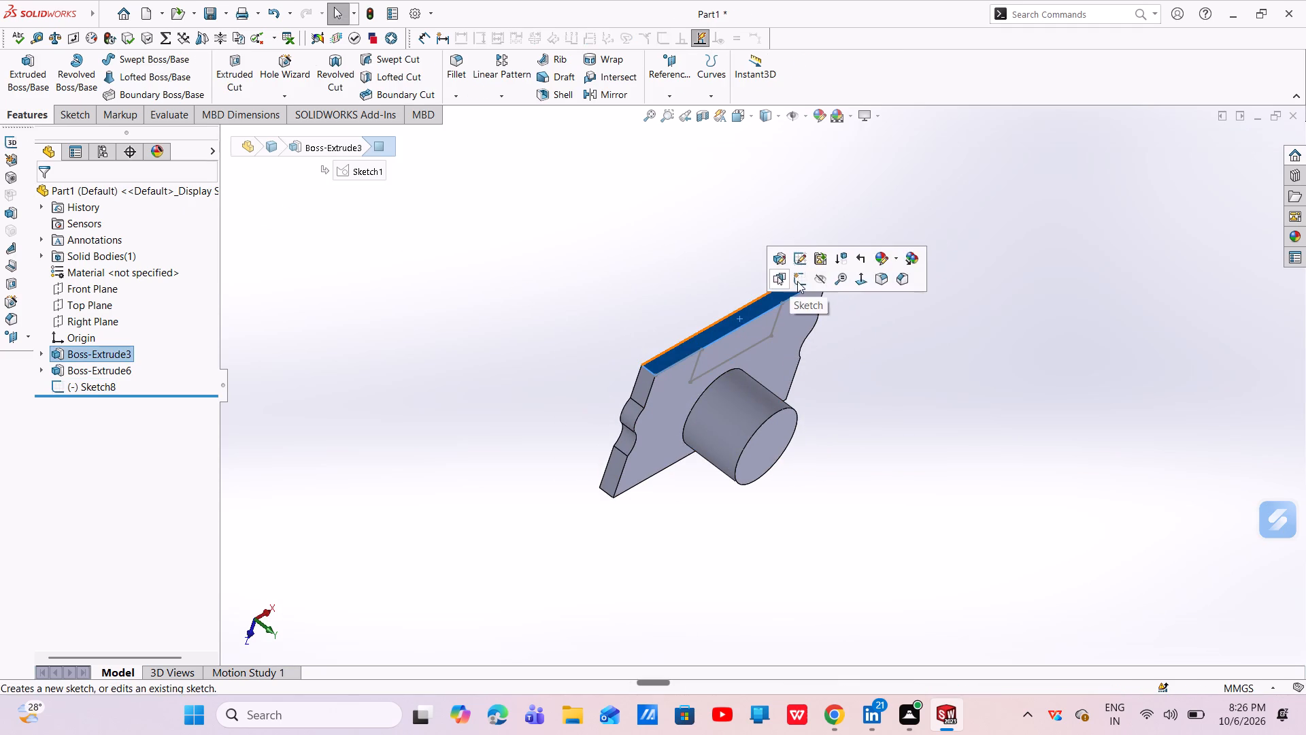
{"action": "left_click", "coordinate": [799, 278]}
{"action": "key", "text": "Escape"}
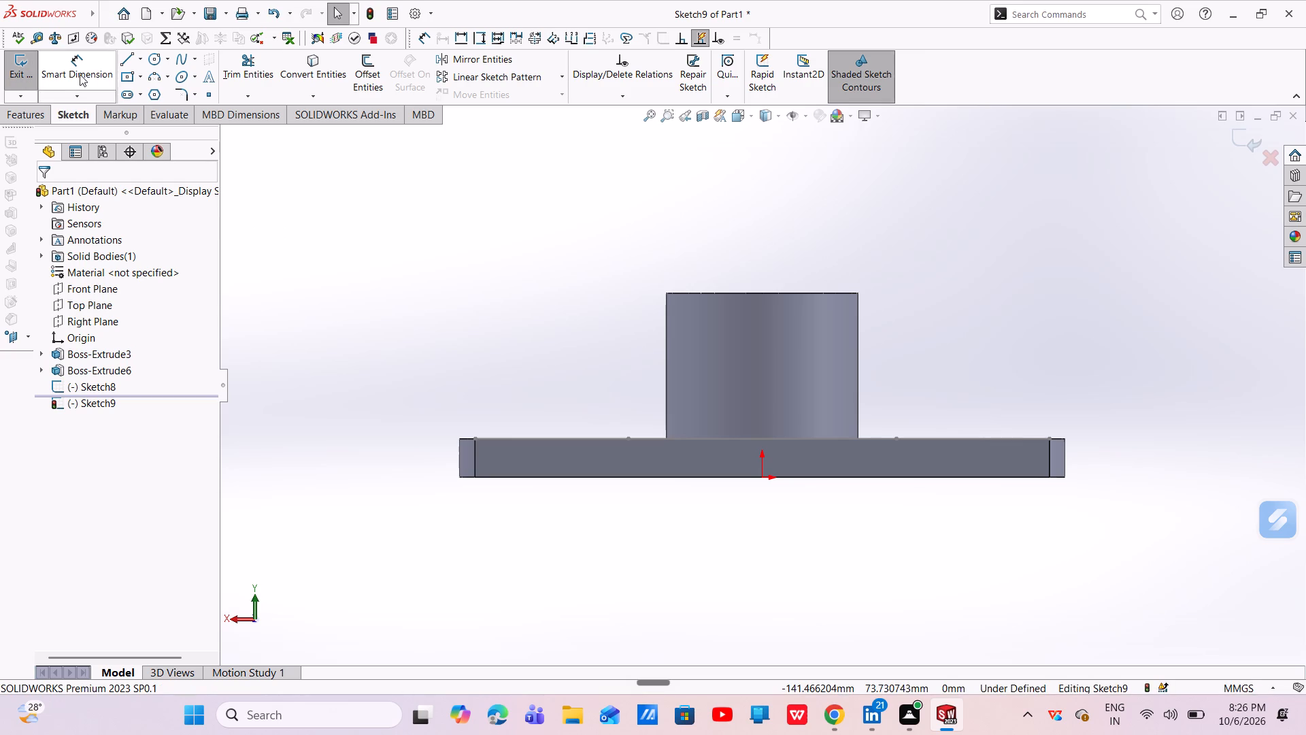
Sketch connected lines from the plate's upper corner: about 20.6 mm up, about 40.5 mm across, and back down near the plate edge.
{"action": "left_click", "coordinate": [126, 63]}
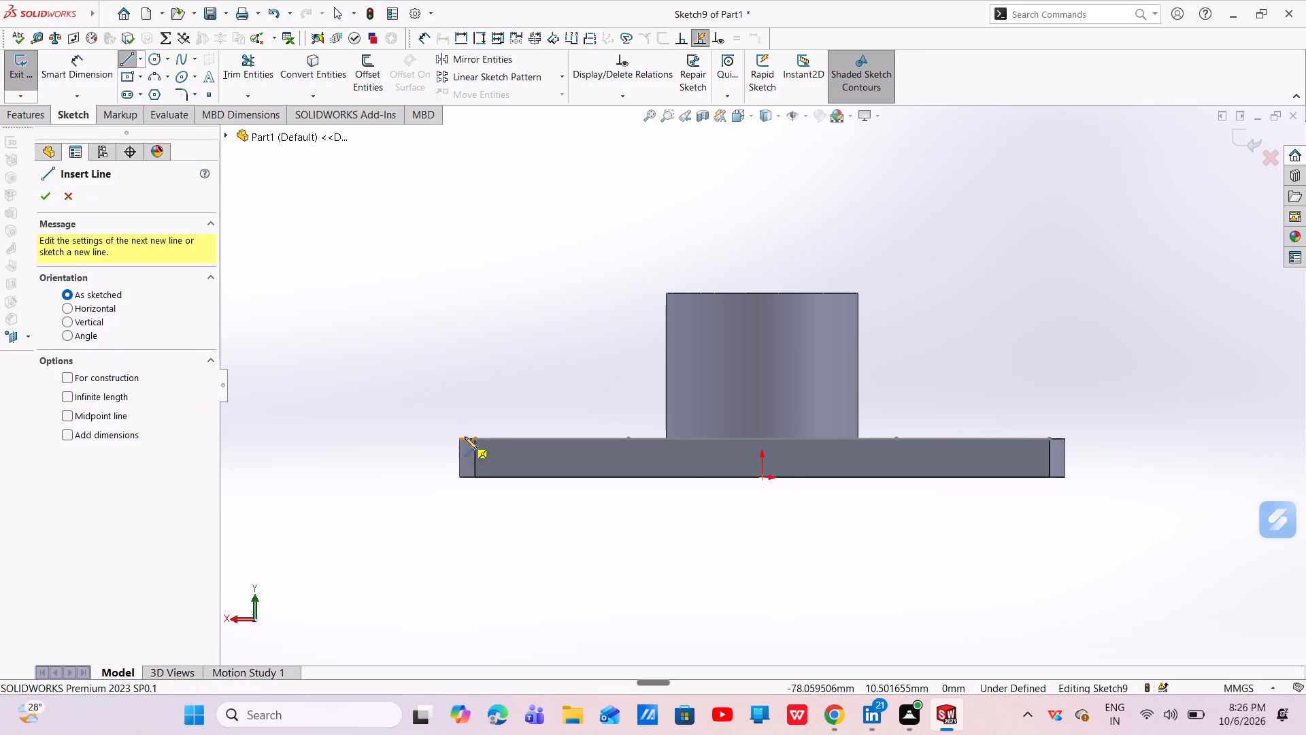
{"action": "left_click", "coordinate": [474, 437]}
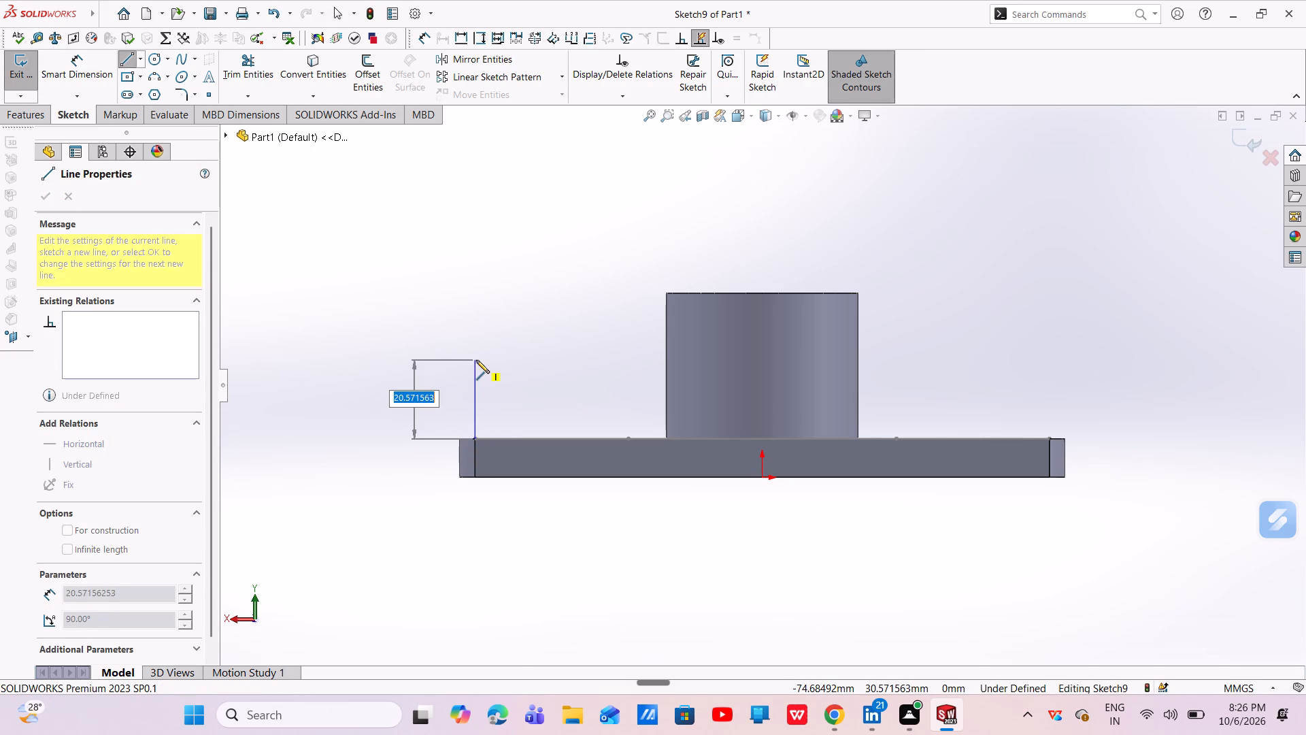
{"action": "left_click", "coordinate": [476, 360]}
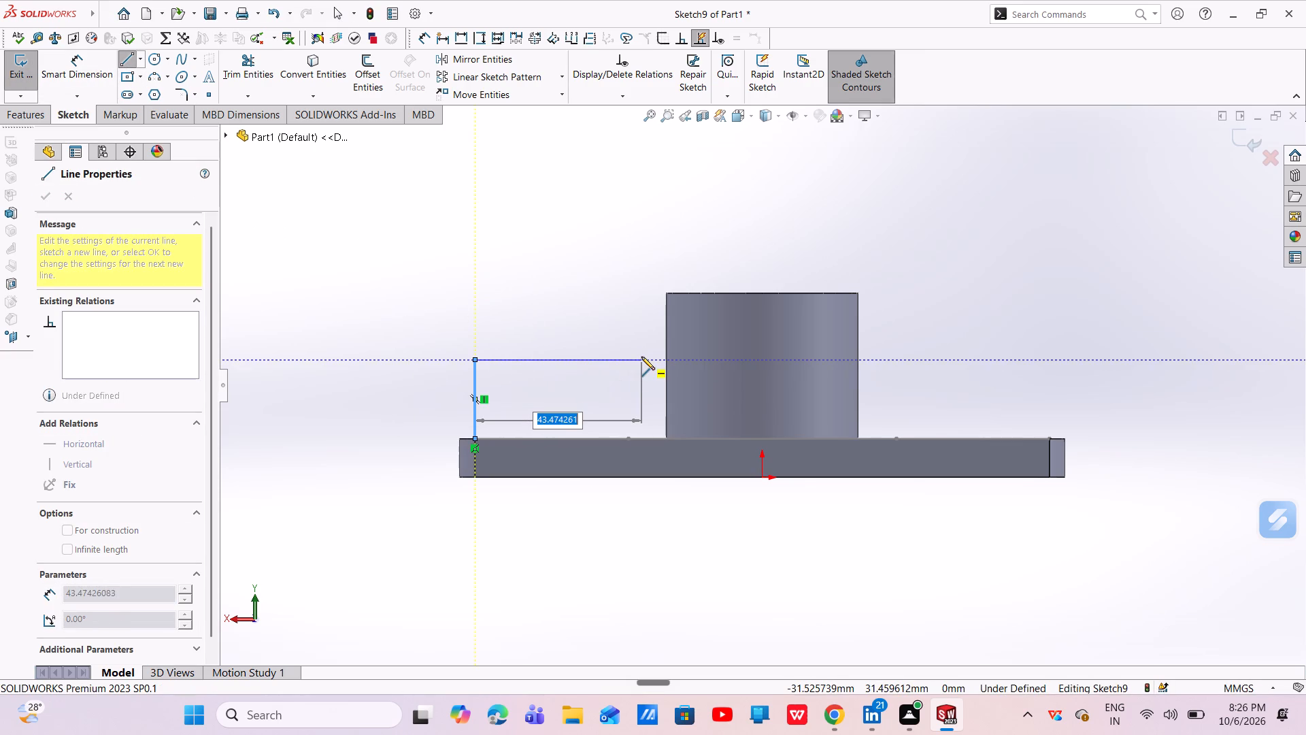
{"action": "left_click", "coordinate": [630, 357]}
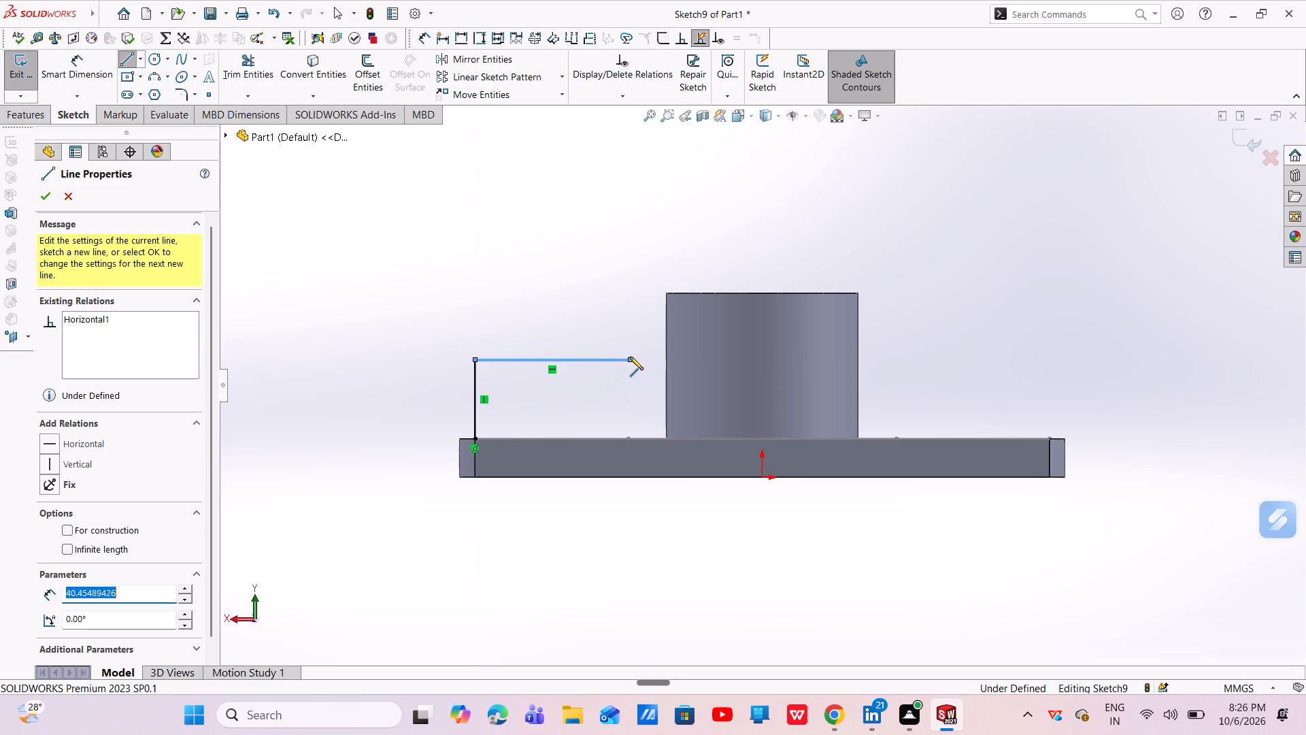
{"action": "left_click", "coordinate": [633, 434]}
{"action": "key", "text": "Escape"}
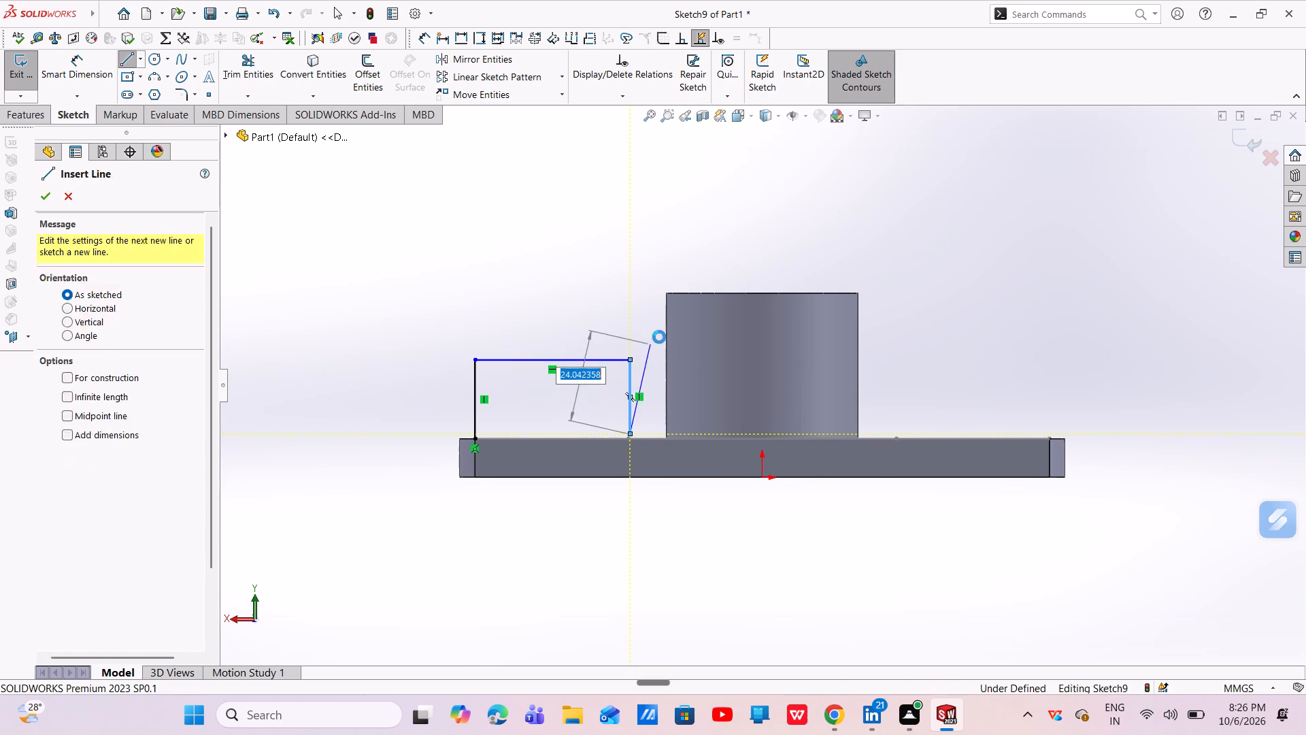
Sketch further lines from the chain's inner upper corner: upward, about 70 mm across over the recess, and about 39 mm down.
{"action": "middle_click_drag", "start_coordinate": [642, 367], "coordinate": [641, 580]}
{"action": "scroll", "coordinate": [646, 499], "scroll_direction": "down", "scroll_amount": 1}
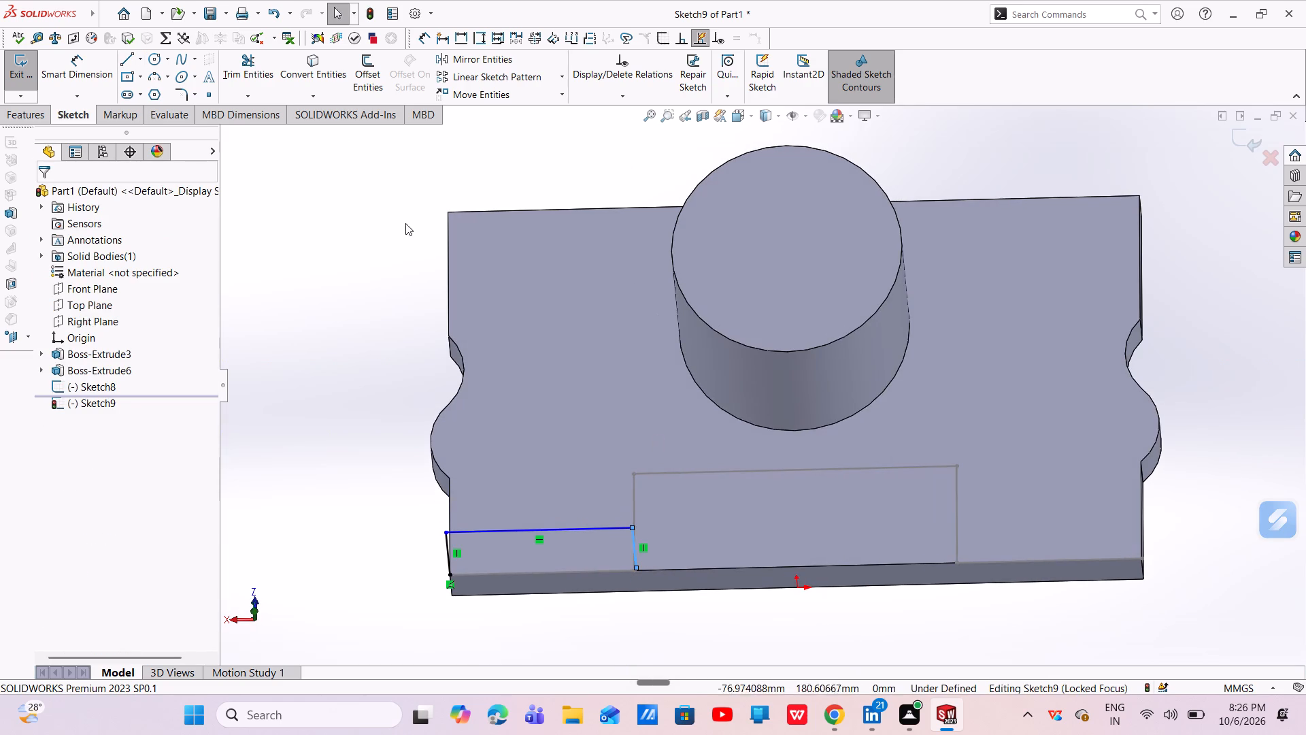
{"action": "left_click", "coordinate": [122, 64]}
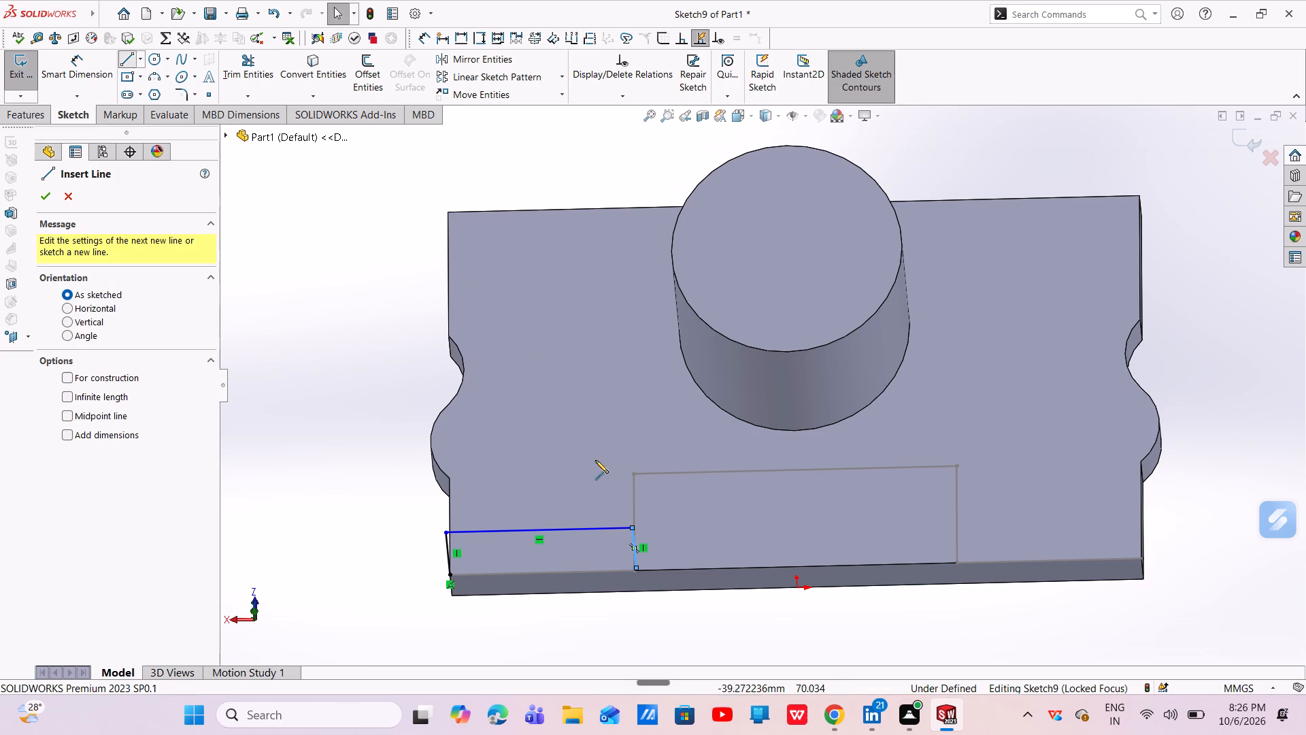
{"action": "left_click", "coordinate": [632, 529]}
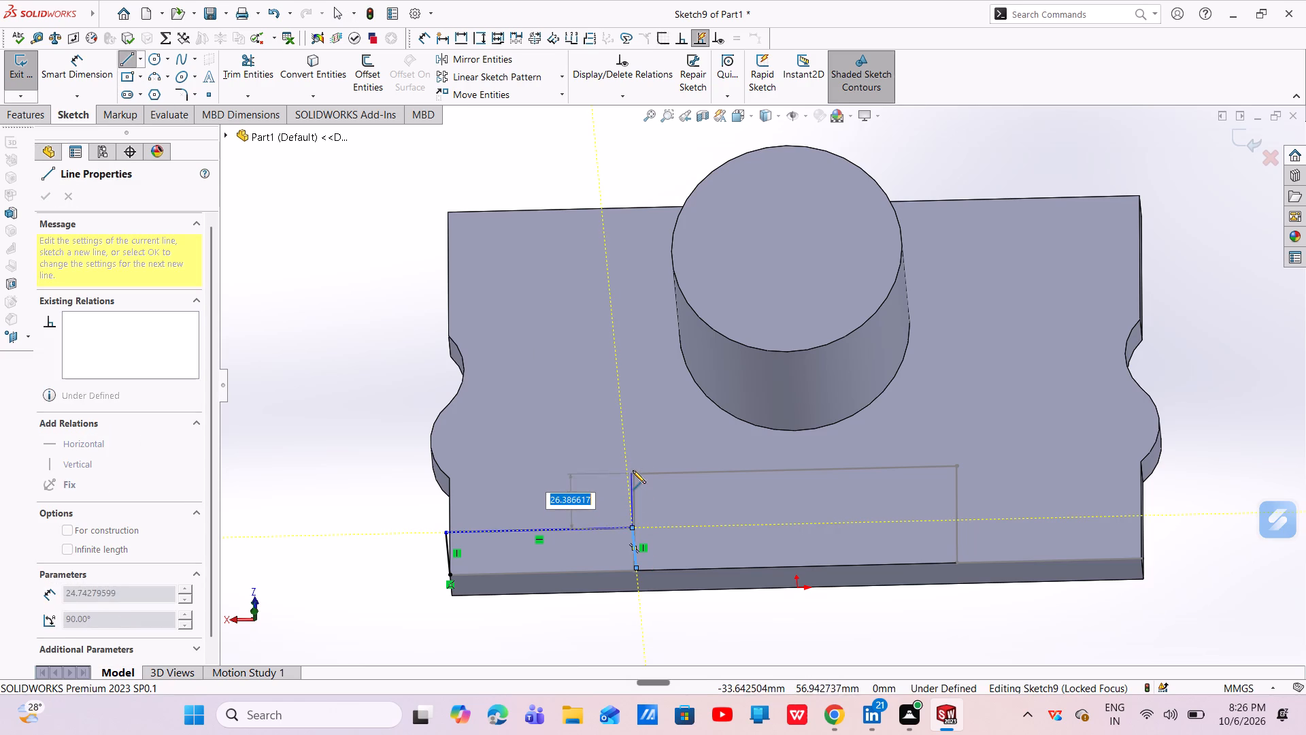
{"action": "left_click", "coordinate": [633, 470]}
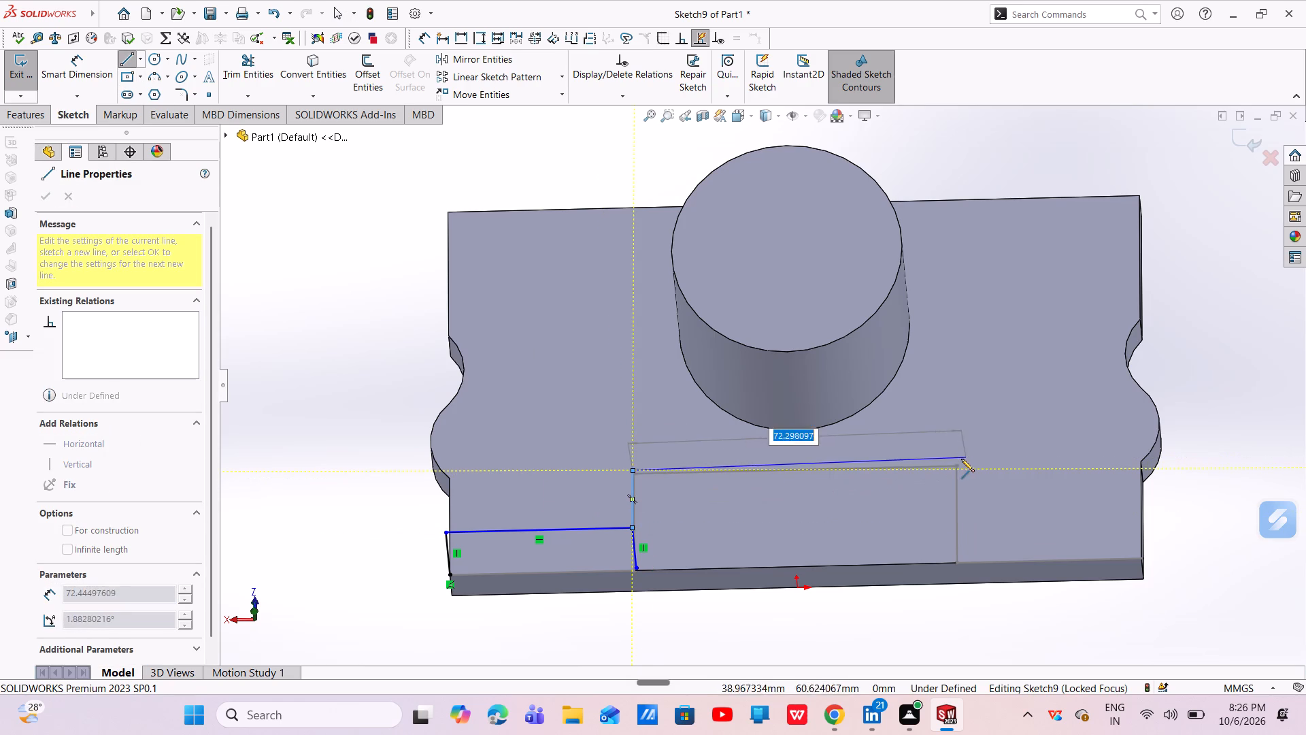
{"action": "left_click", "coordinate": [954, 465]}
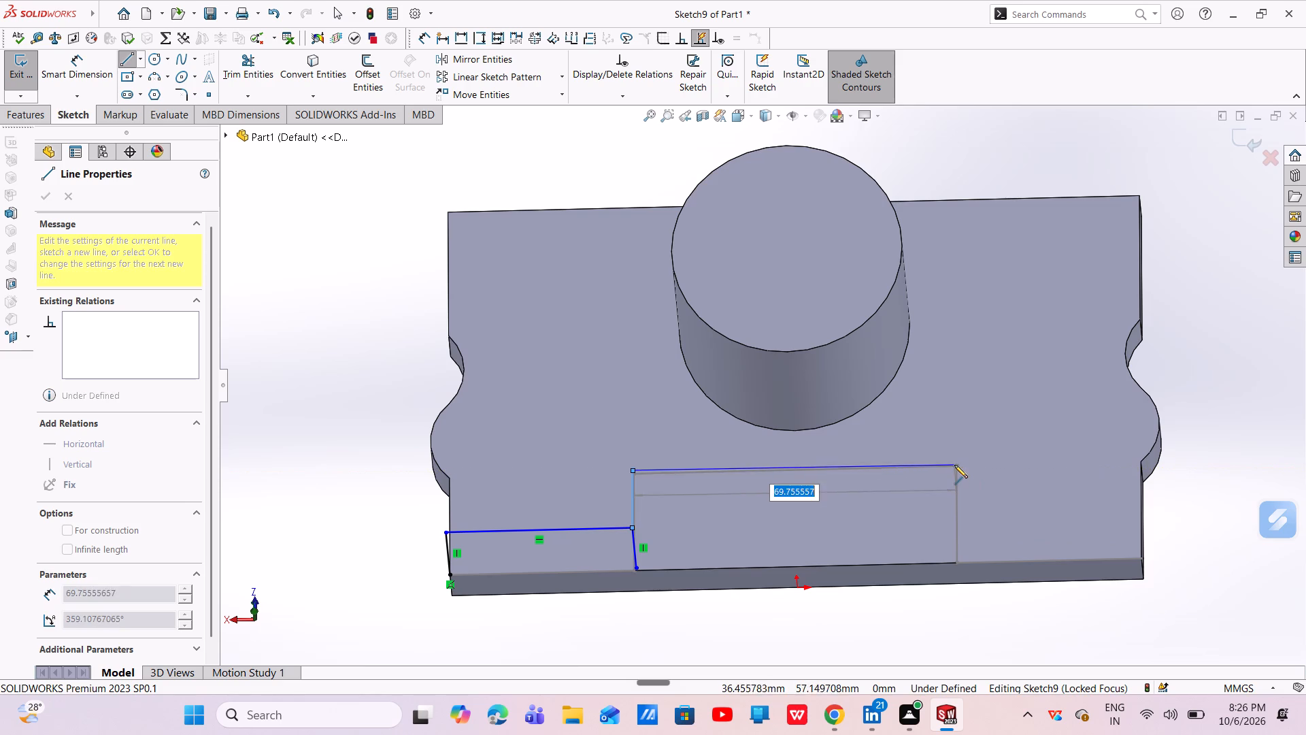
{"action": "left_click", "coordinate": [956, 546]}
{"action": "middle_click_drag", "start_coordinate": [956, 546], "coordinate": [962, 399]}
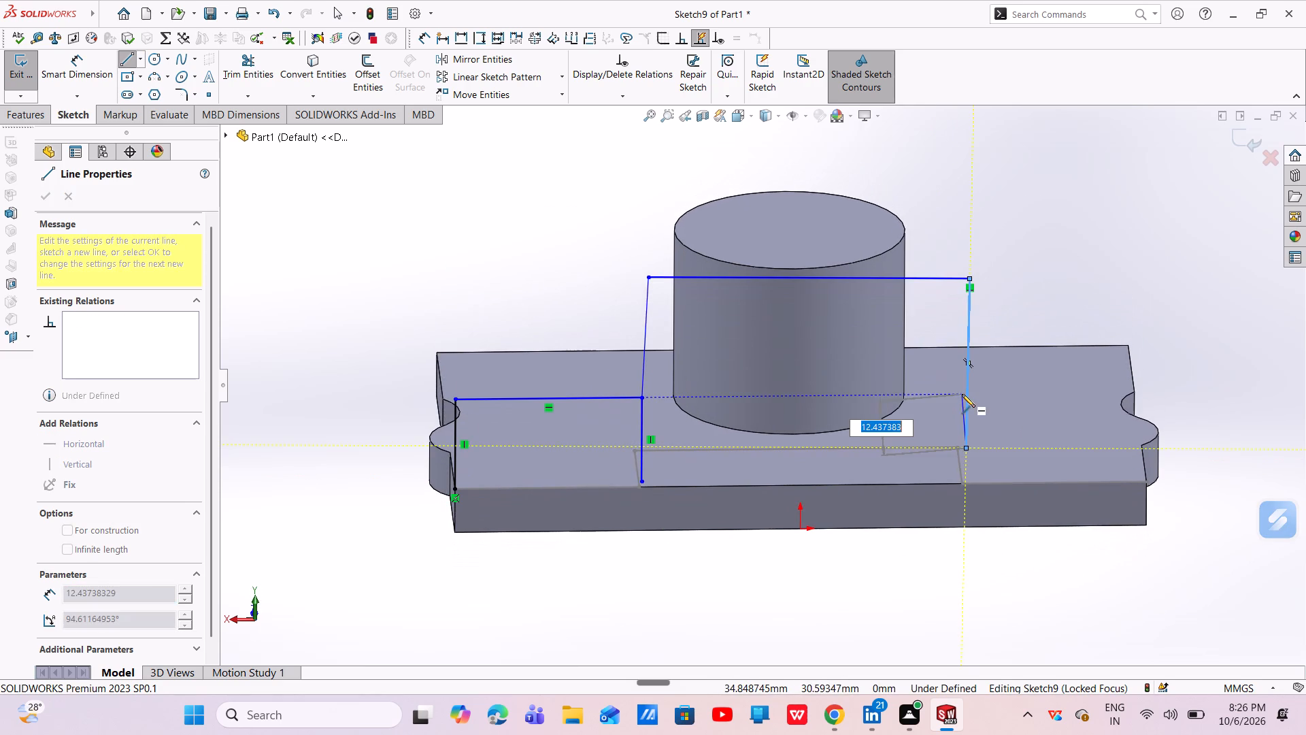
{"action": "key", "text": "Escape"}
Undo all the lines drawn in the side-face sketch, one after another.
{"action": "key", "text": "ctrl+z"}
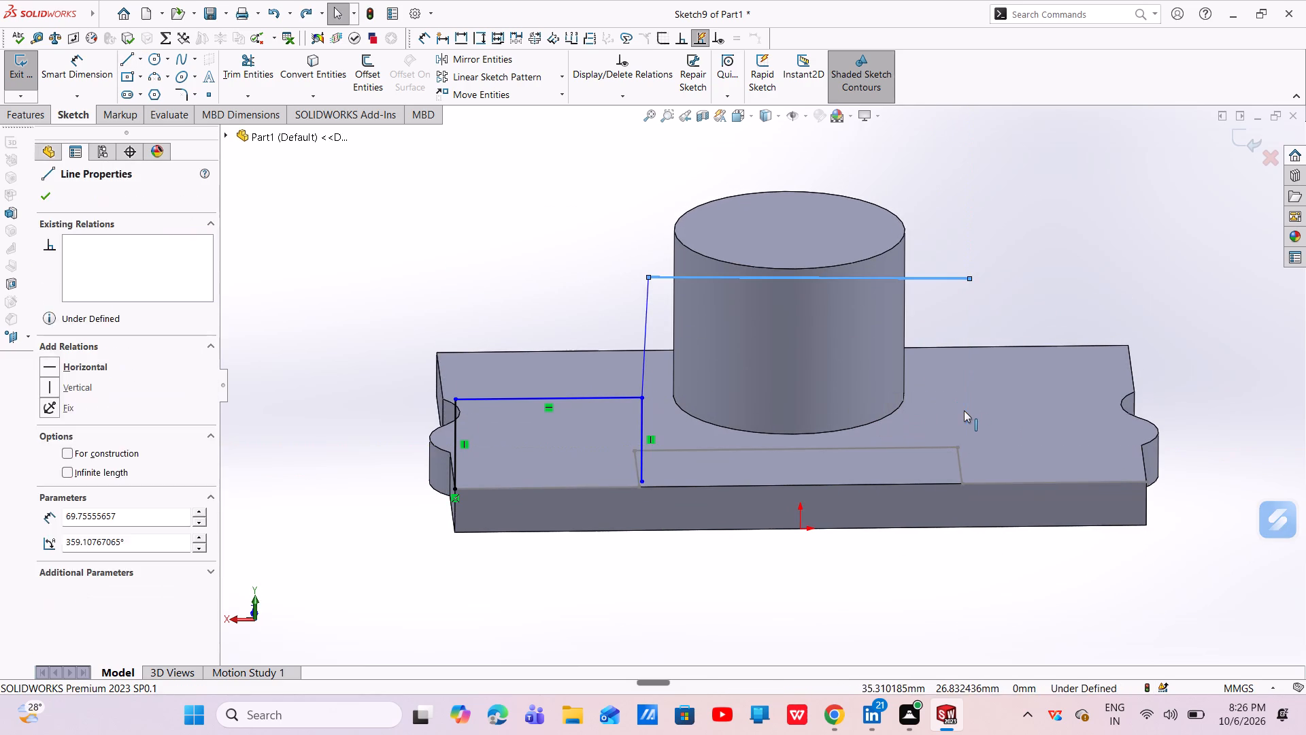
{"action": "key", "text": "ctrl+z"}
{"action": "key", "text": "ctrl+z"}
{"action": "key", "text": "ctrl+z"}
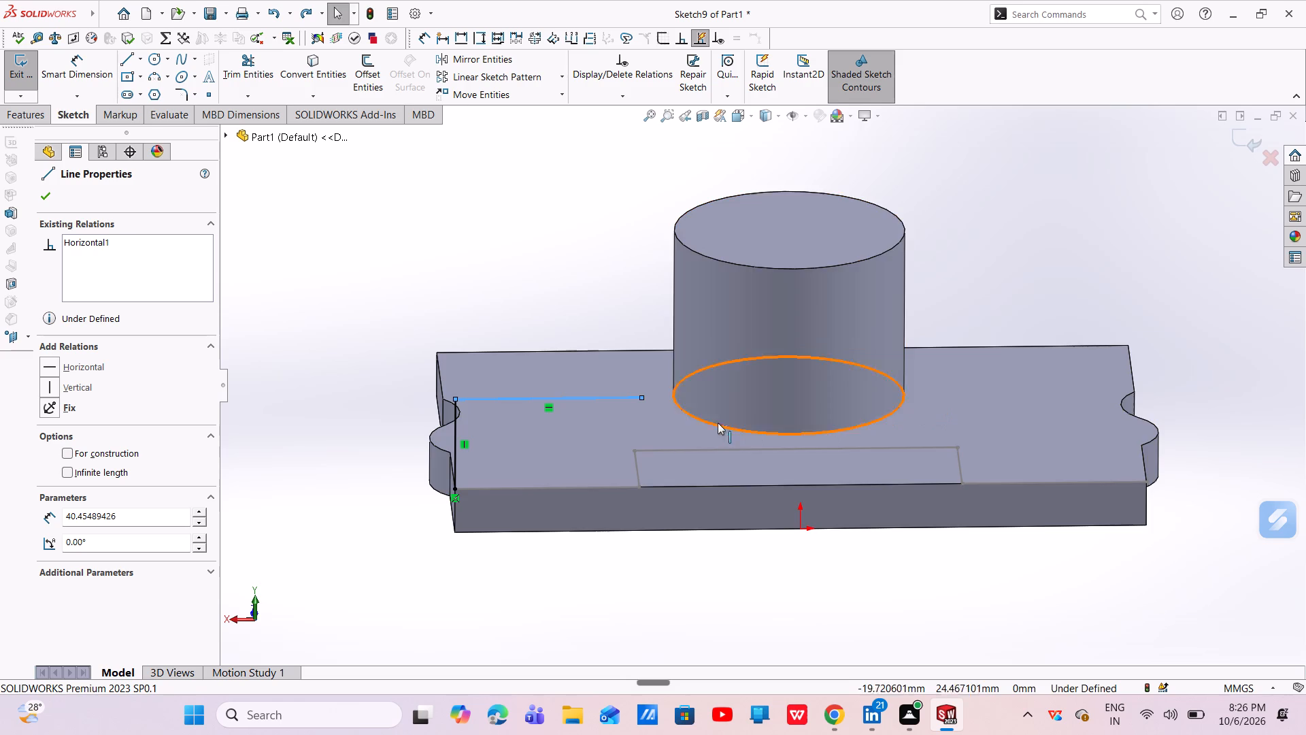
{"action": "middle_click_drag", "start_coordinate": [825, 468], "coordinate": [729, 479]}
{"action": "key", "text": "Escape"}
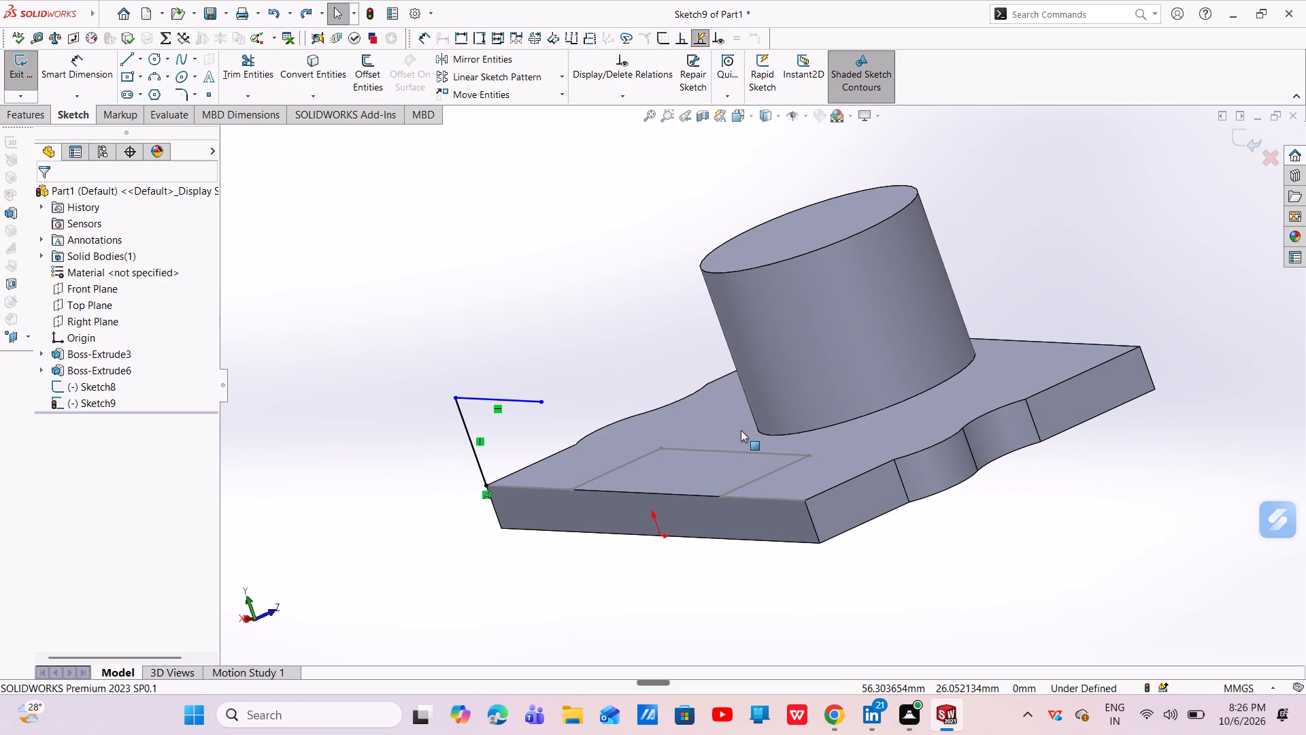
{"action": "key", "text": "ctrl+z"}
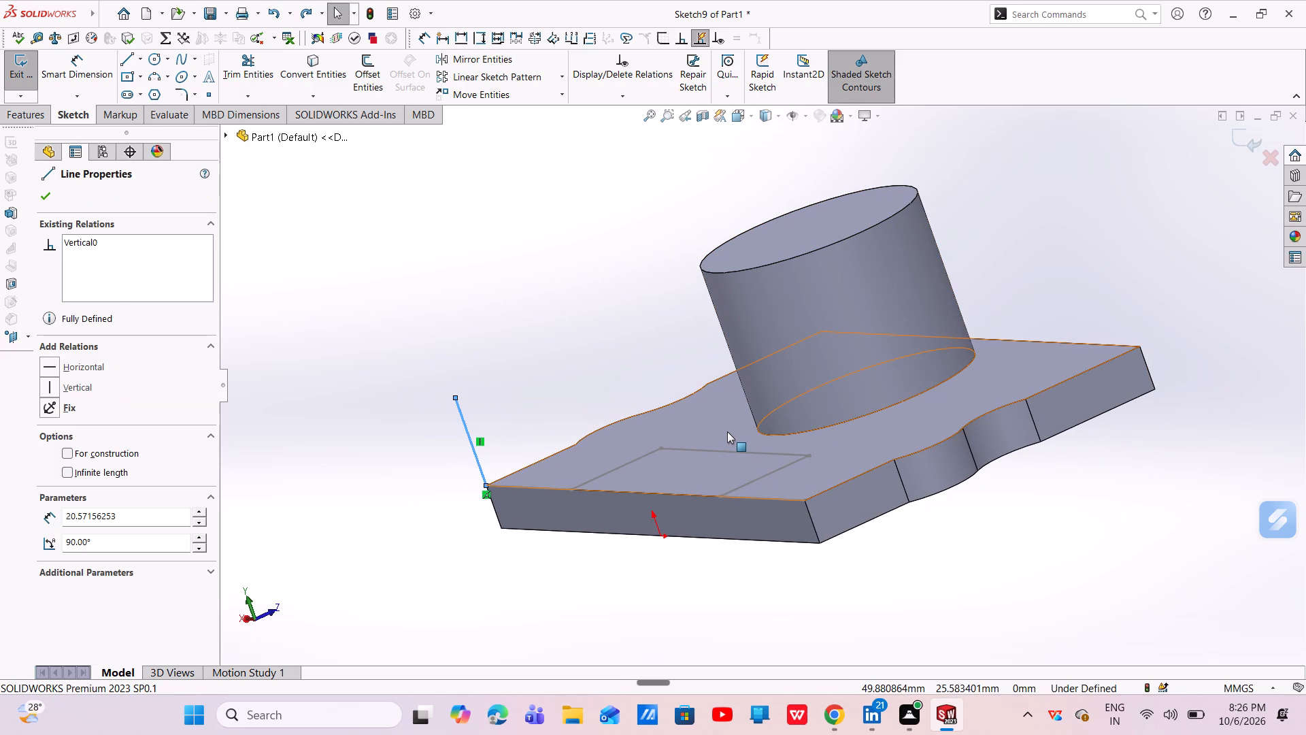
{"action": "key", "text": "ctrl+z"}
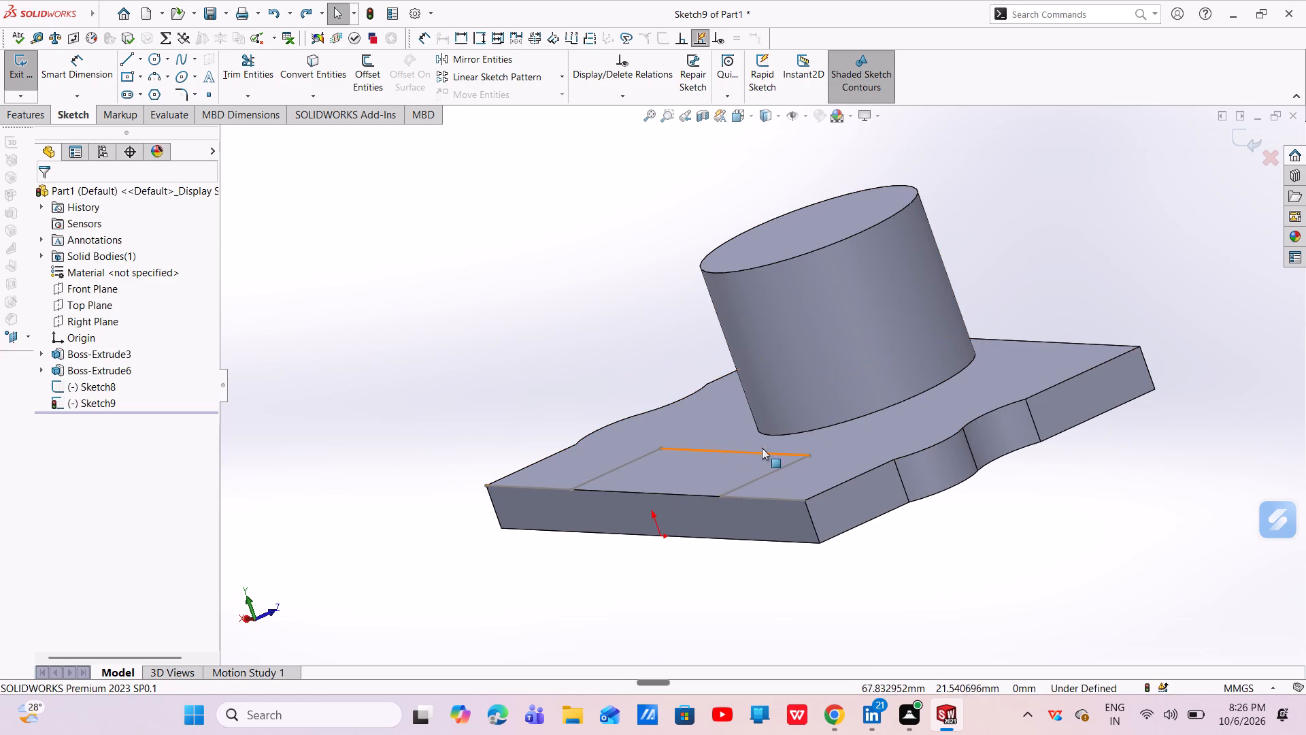
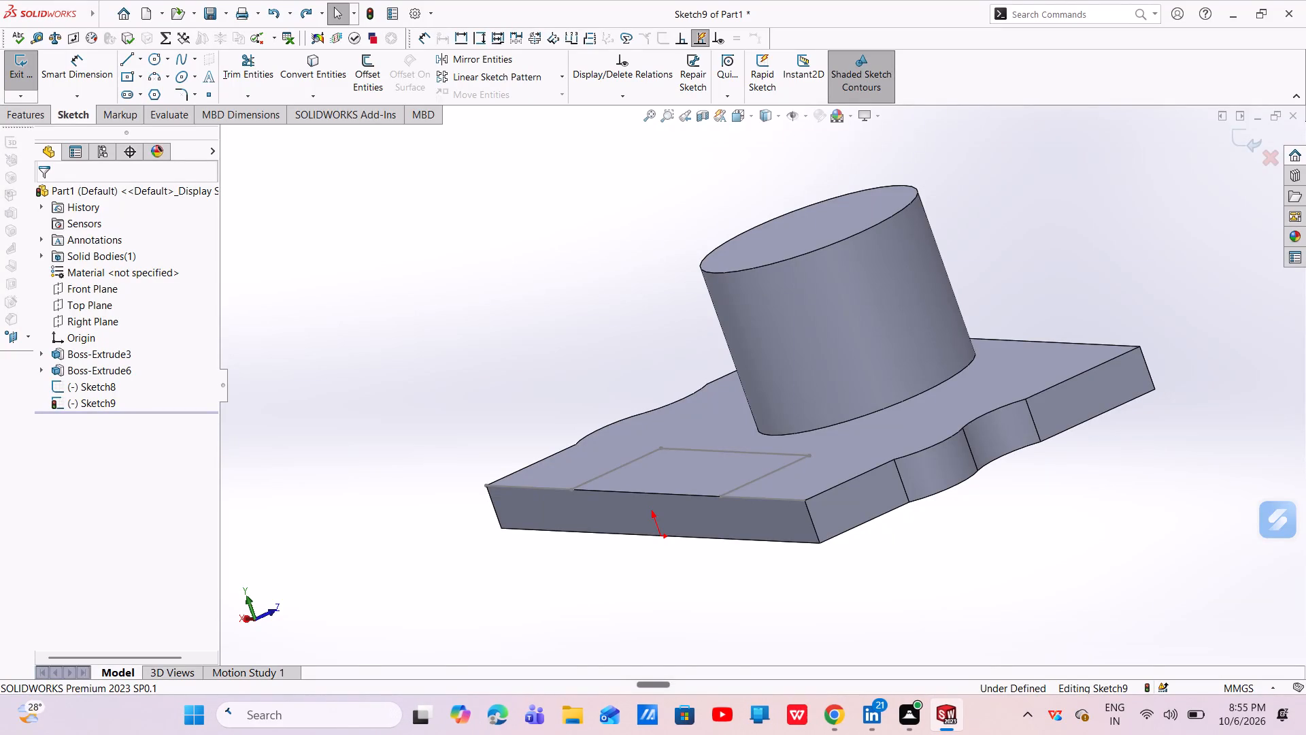
Undo the narrow side-face sketch and the stepped profile sketch on the plate's top face.
{"action": "key", "text": "ctrl+z"}
{"action": "key", "text": "ctrl+z"}
{"action": "key", "text": "ctrl+z"}
{"action": "key", "text": "ctrl+z"}
{"action": "key", "text": "ctrl+z"}
{"action": "key", "text": "ctrl+z"}
{"action": "key", "text": "ctrl+z"}
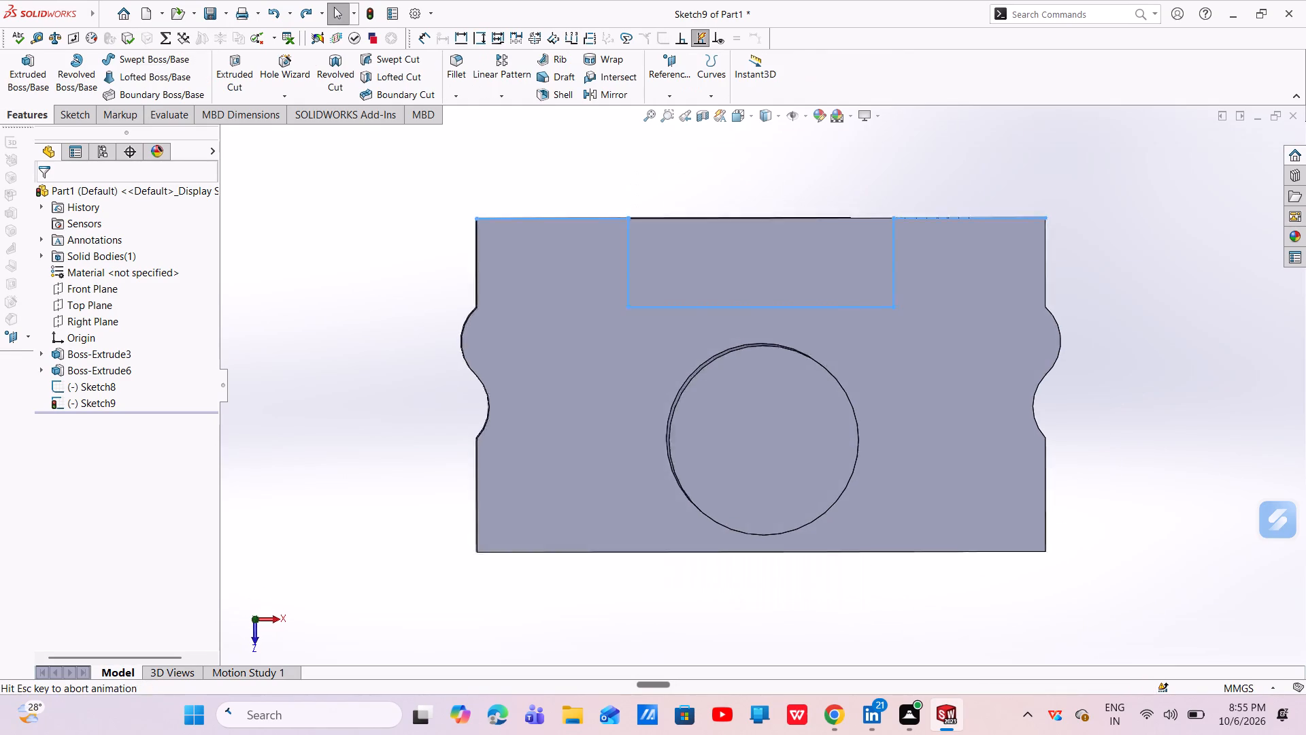
{"action": "key", "text": "ctrl+z"}
{"action": "key", "text": "ctrl+z"}
{"action": "key", "text": "ctrl+z"}
{"action": "key", "text": "ctrl+z"}
{"action": "key", "text": "ctrl+z"}
{"action": "key", "text": "ctrl+z"}
{"action": "key", "text": "ctrl+z"}
{"action": "key", "text": "ctrl+z"}
{"action": "key", "text": "ctrl+z"}
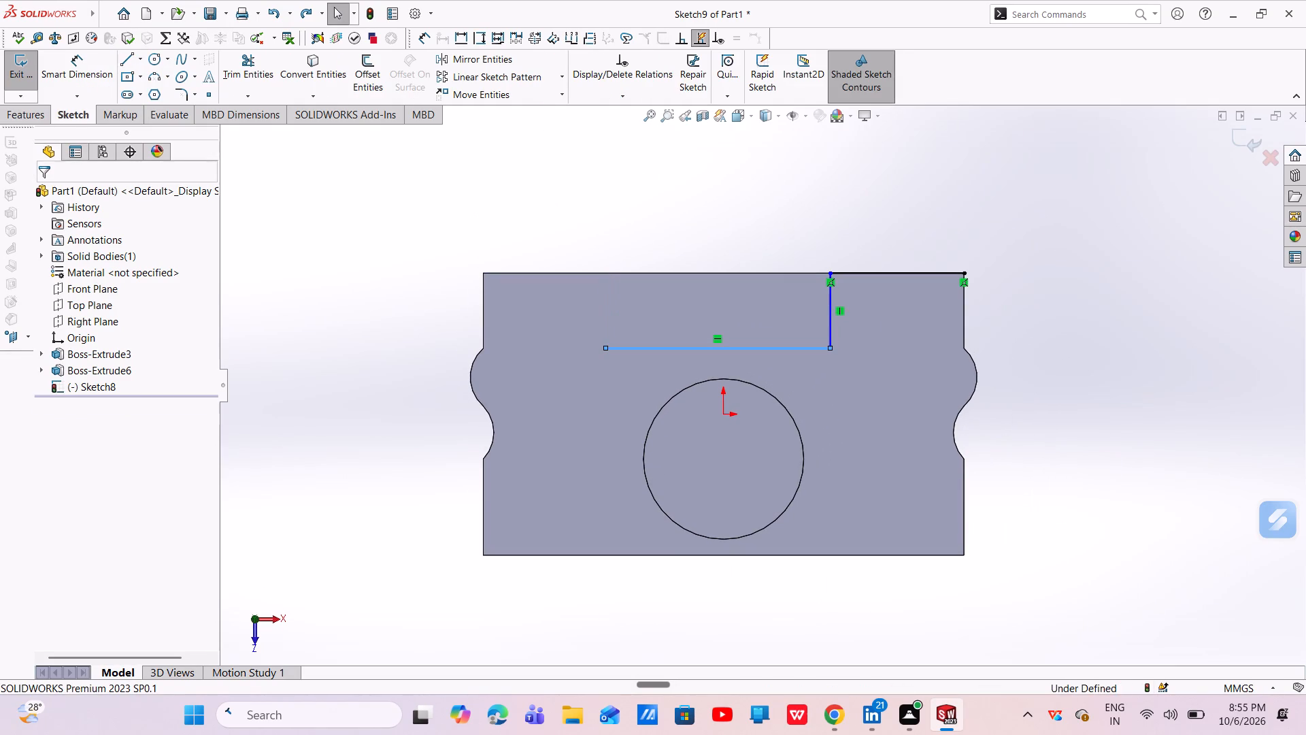
{"action": "key", "text": "ctrl+z"}
{"action": "key", "text": "ctrl+z"}
{"action": "key", "text": "ctrl+z"}
{"action": "key", "text": "ctrl+z"}
{"action": "key", "text": "ctrl+z"}
{"action": "key", "text": "ctrl+z"}
{"action": "key", "text": "ctrl+z"}
{"action": "key", "text": "ctrl+z"}
{"action": "key", "text": "ctrl+z"}
{"action": "key", "text": "ctrl+z"}
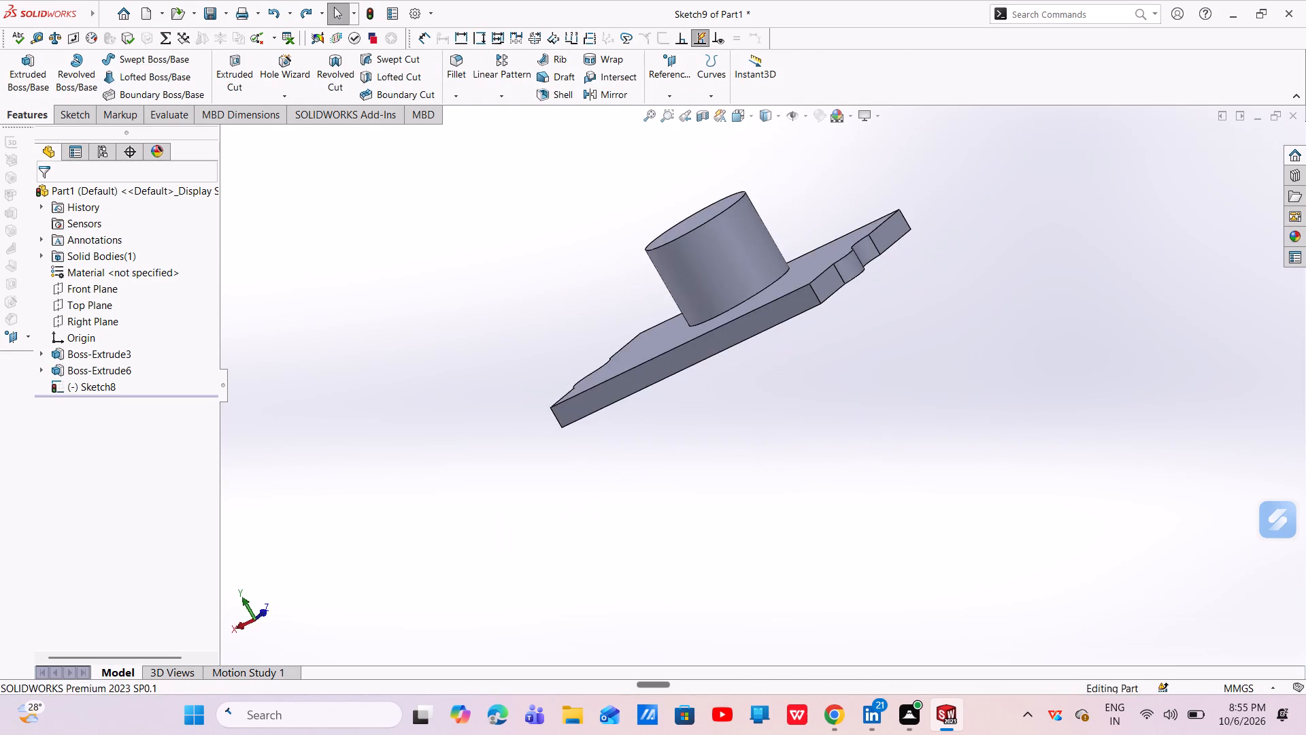
Undo the cylinder's extrusion along with its circle and centerline sketch on the plate.
{"action": "key", "text": "ctrl+z"}
{"action": "key", "text": "ctrl+z"}
{"action": "key", "text": "ctrl+z"}
{"action": "key", "text": "ctrl+z"}
{"action": "key", "text": "ctrl+z"}
{"action": "key", "text": "ctrl+z"}
{"action": "key", "text": "ctrl+z"}
{"action": "key", "text": "ctrl+z"}
{"action": "key", "text": "ctrl+z"}
{"action": "key", "text": "ctrl+z"}
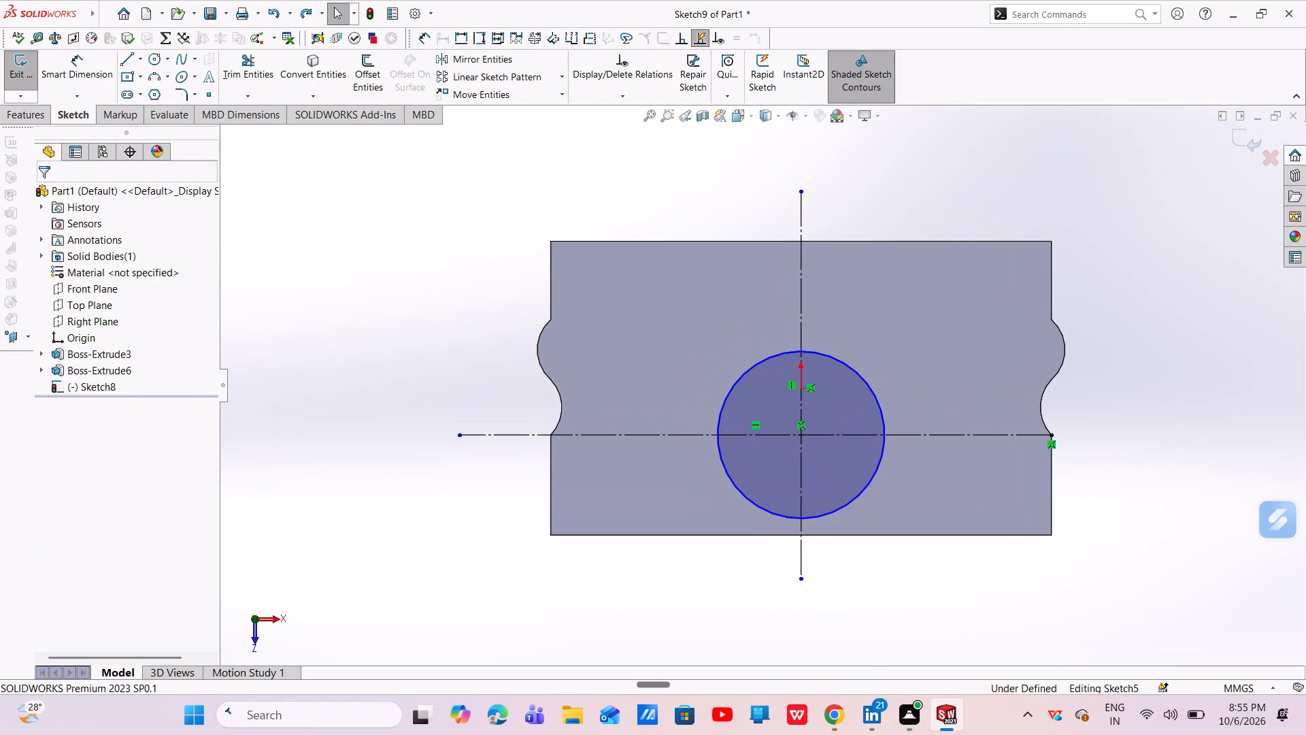
{"action": "key", "text": "ctrl+z"}
{"action": "key", "text": "ctrl+z"}
{"action": "key", "text": "ctrl+z"}
{"action": "key", "text": "ctrl+z"}
{"action": "key", "text": "ctrl+z"}
{"action": "key", "text": "ctrl+z"}
{"action": "key", "text": "ctrl+z"}
{"action": "key", "text": "ctrl+z"}
{"action": "key", "text": "ctrl+z"}
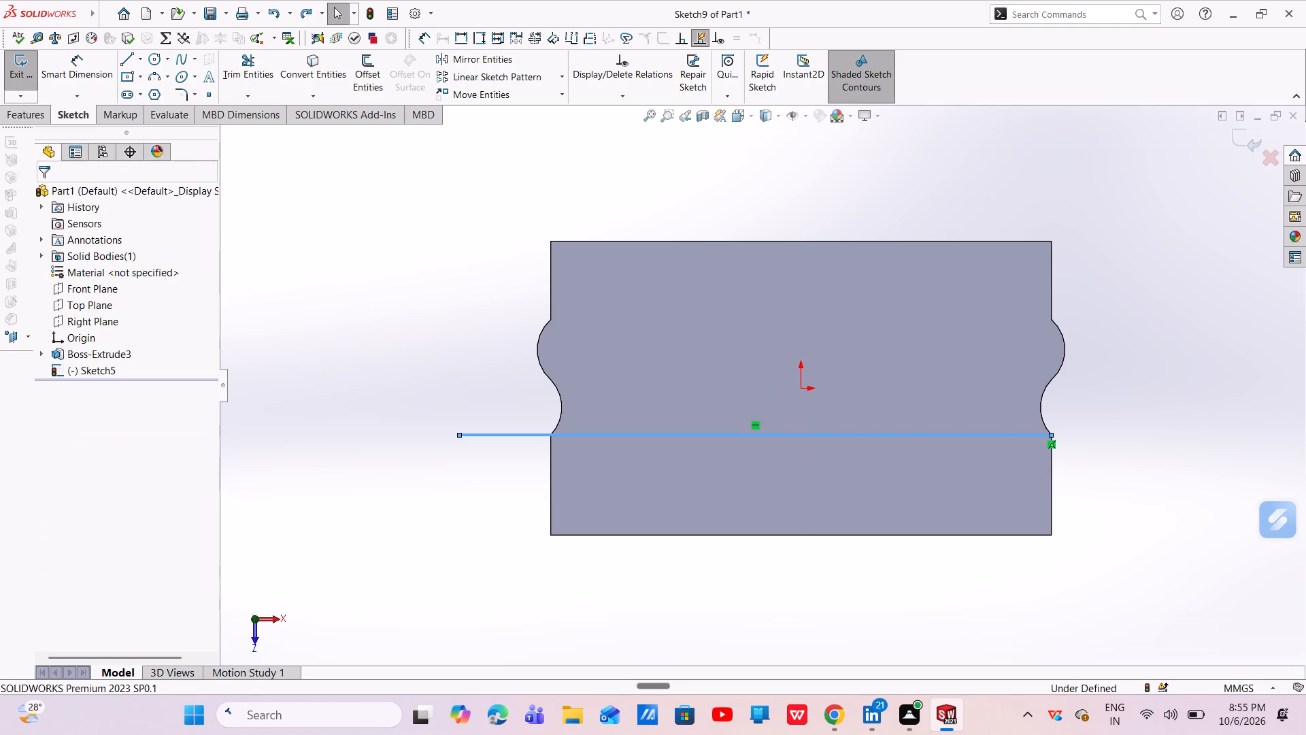
{"action": "key", "text": "ctrl+z"}
{"action": "key", "text": "ctrl+z"}
{"action": "key", "text": "ctrl+z"}
Undo the plate's extrusion and its sketch edits back to the dimensioned 150 by 88 mm rectangle with one edge arc.
{"action": "key", "text": "ctrl+z"}
{"action": "key", "text": "ctrl+z"}
{"action": "key", "text": "ctrl+z"}
{"action": "key", "text": "ctrl+z"}
{"action": "key", "text": "ctrl+z"}
{"action": "key", "text": "ctrl+z"}
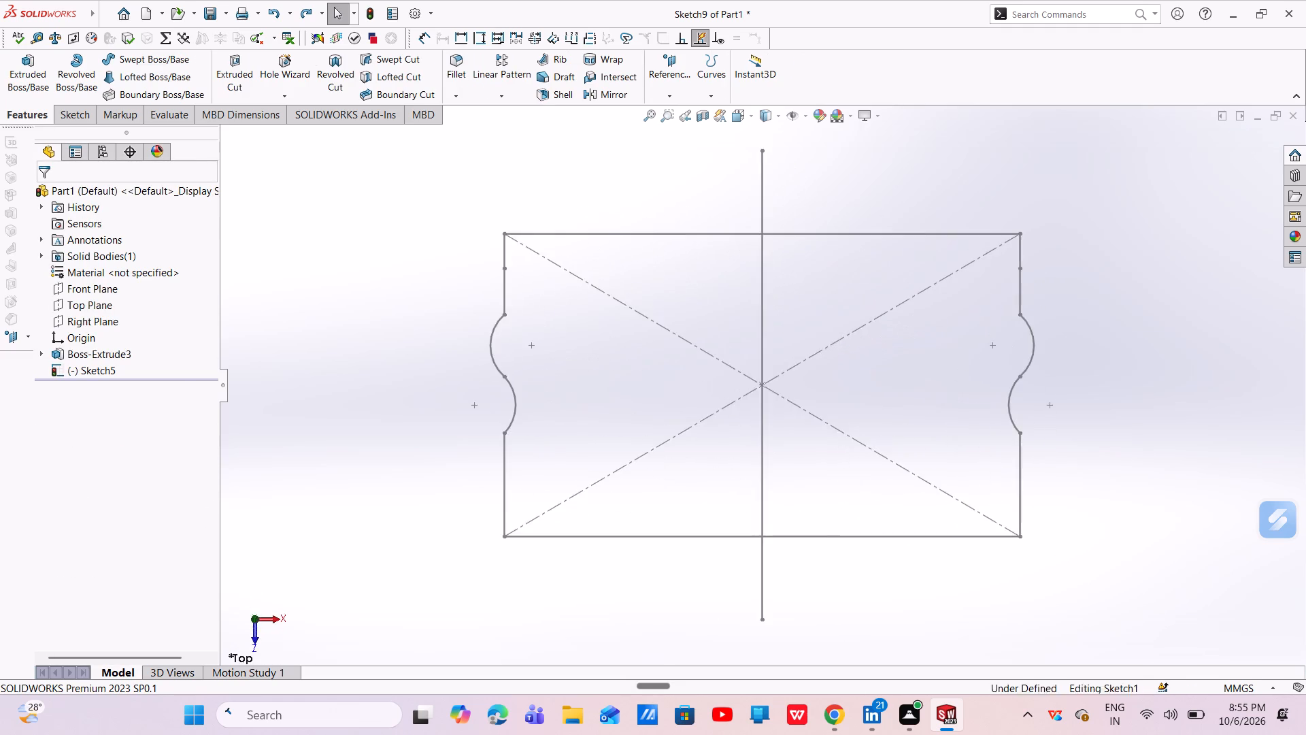
{"action": "key", "text": "ctrl+z"}
{"action": "key", "text": "ctrl+z"}
{"action": "key", "text": "ctrl+z"}
{"action": "key", "text": "ctrl+z"}
{"action": "key", "text": "ctrl+z"}
{"action": "key", "text": "ctrl+z"}
{"action": "key", "text": "ctrl+z"}
{"action": "key", "text": "ctrl+z"}
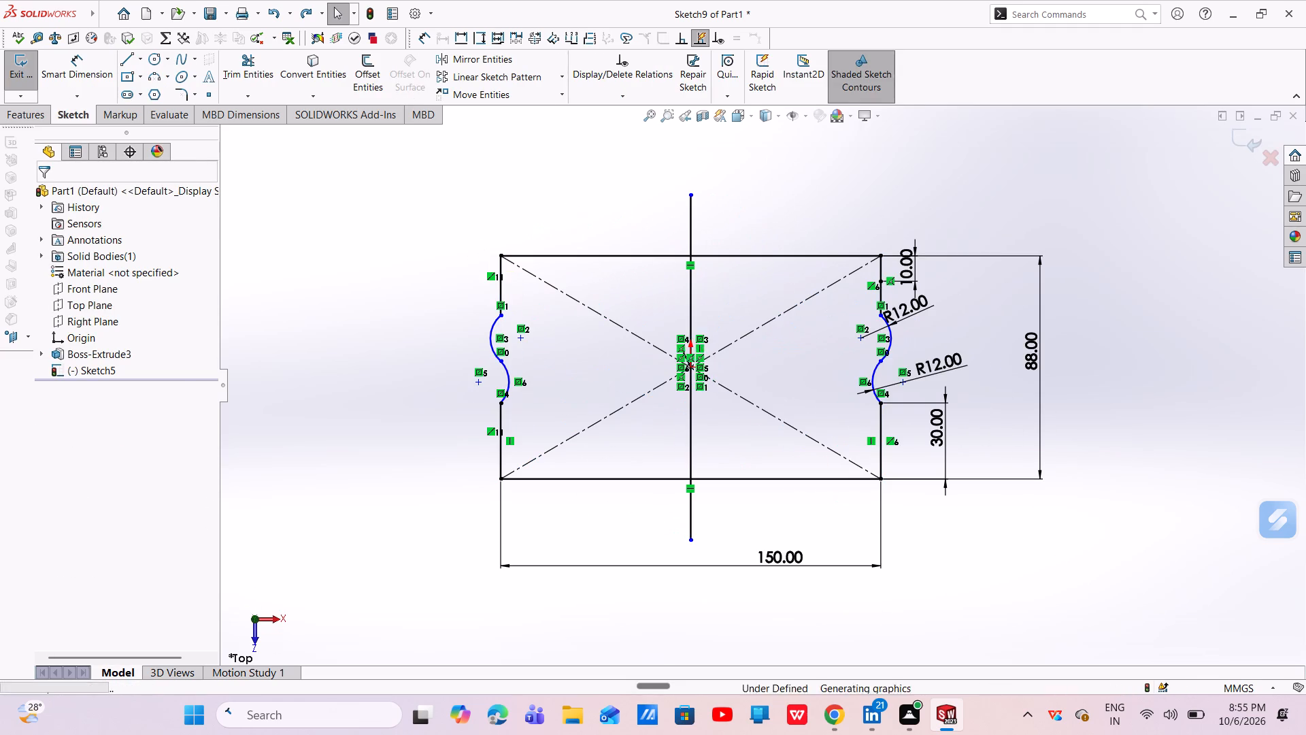
{"action": "key", "text": "ctrl+z"}
{"action": "key", "text": "ctrl+z"}
{"action": "key", "text": "ctrl+z"}
{"action": "key", "text": "ctrl+z"}
{"action": "key", "text": "ctrl+z"}
{"action": "key", "text": "ctrl+z"}
{"action": "key", "text": "ctrl+z"}
{"action": "key", "text": "ctrl+z"}
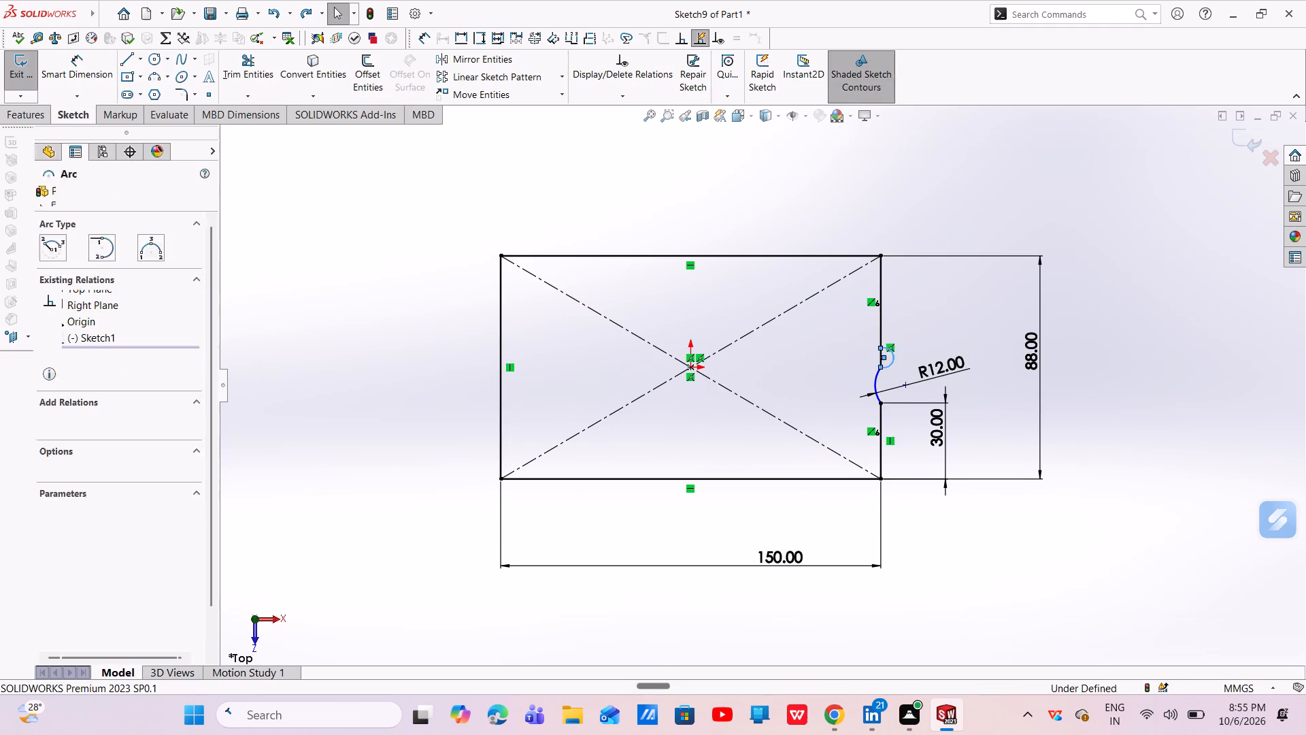
{"action": "key", "text": "ctrl+z"}
{"action": "key", "text": "ctrl+z"}
{"action": "key", "text": "ctrl+z"}
{"action": "key", "text": "ctrl+z"}
{"action": "key", "text": "ctrl+z"}
{"action": "key", "text": "ctrl+z"}
{"action": "key", "text": "ctrl+z"}
{"action": "key", "text": "ctrl+z"}
{"action": "key", "text": "ctrl+z"}
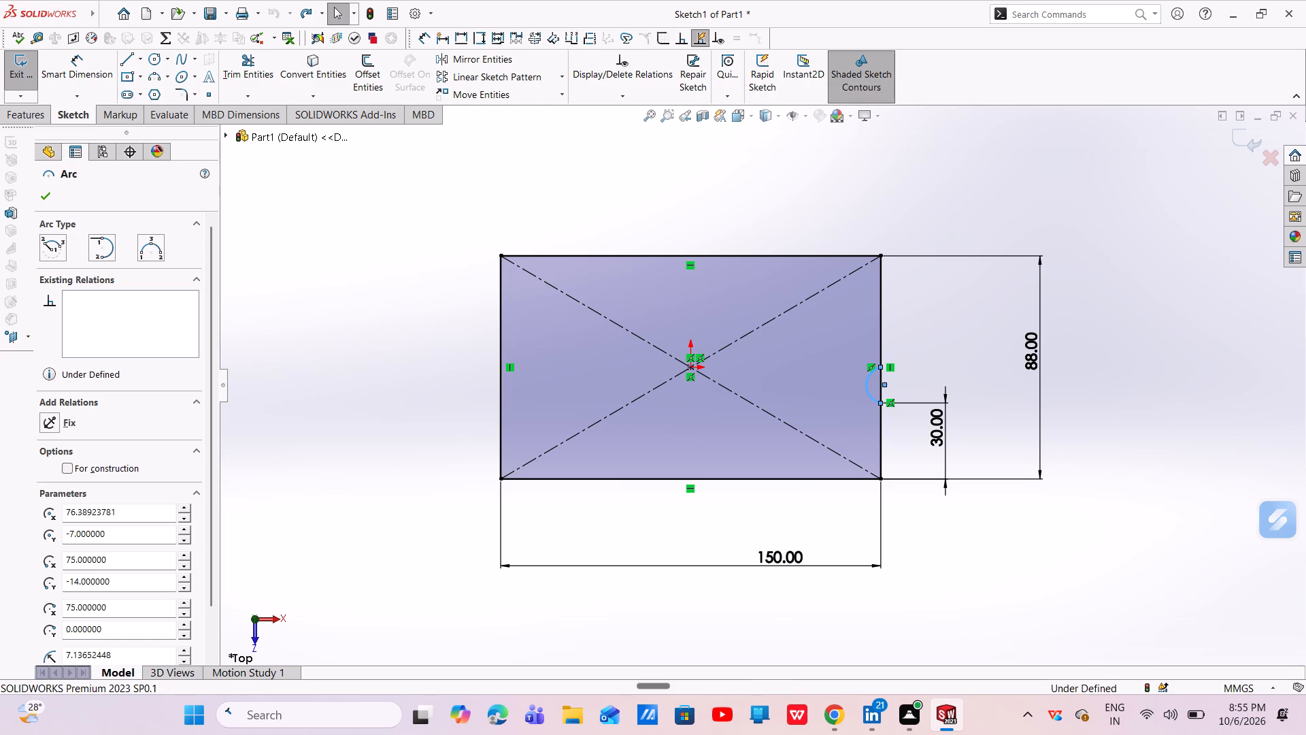
{"action": "key", "text": "ctrl+z"}
{"action": "key", "text": "ctrl+z"}
{"action": "key", "text": "ctrl+z"}
{"action": "key", "text": "ctrl+z"}
{"action": "key", "text": "ctrl+z"}
{"action": "key", "text": "ctrl+z"}
{"action": "key", "text": "ctrl+z"}
{"action": "key", "text": "ctrl+z"}
{"action": "key", "text": "ctrl+z"}
{"action": "key", "text": "ctrl+z"}
{"action": "key", "text": "ctrl+z"}
{"action": "left_click", "coordinate": [50, 194]}
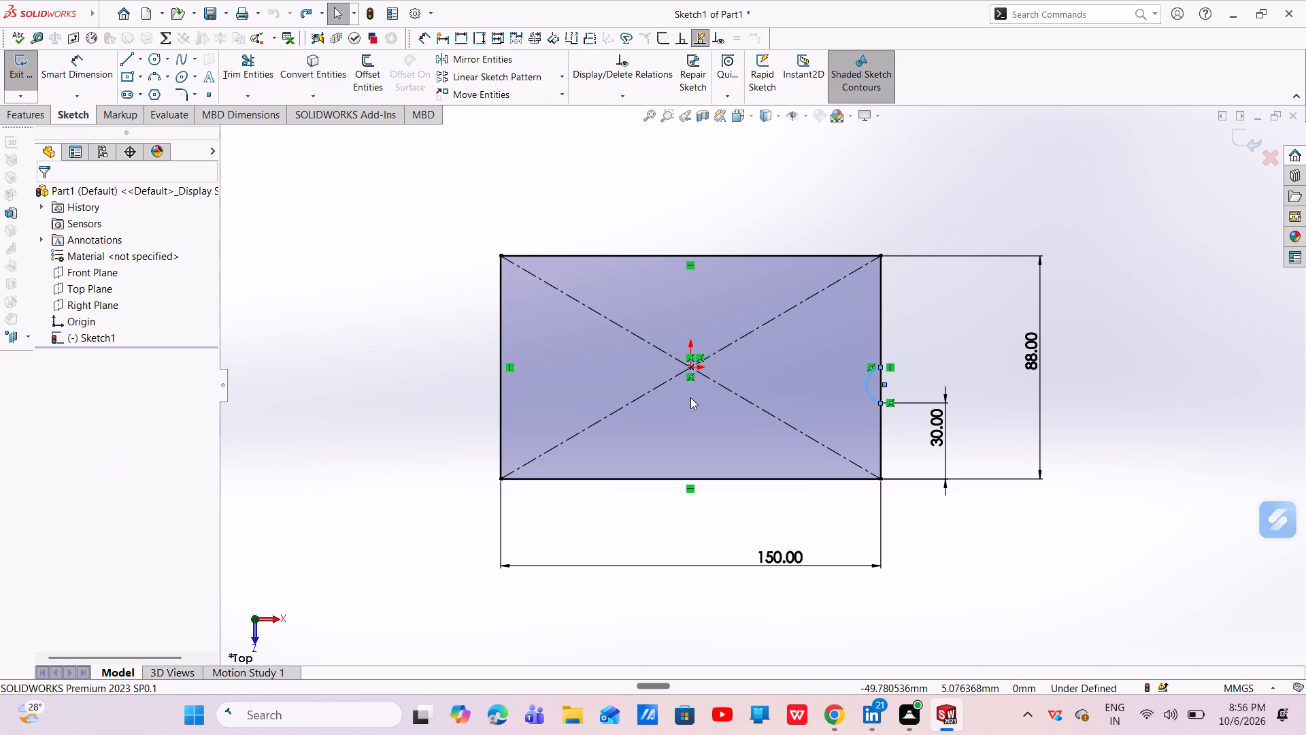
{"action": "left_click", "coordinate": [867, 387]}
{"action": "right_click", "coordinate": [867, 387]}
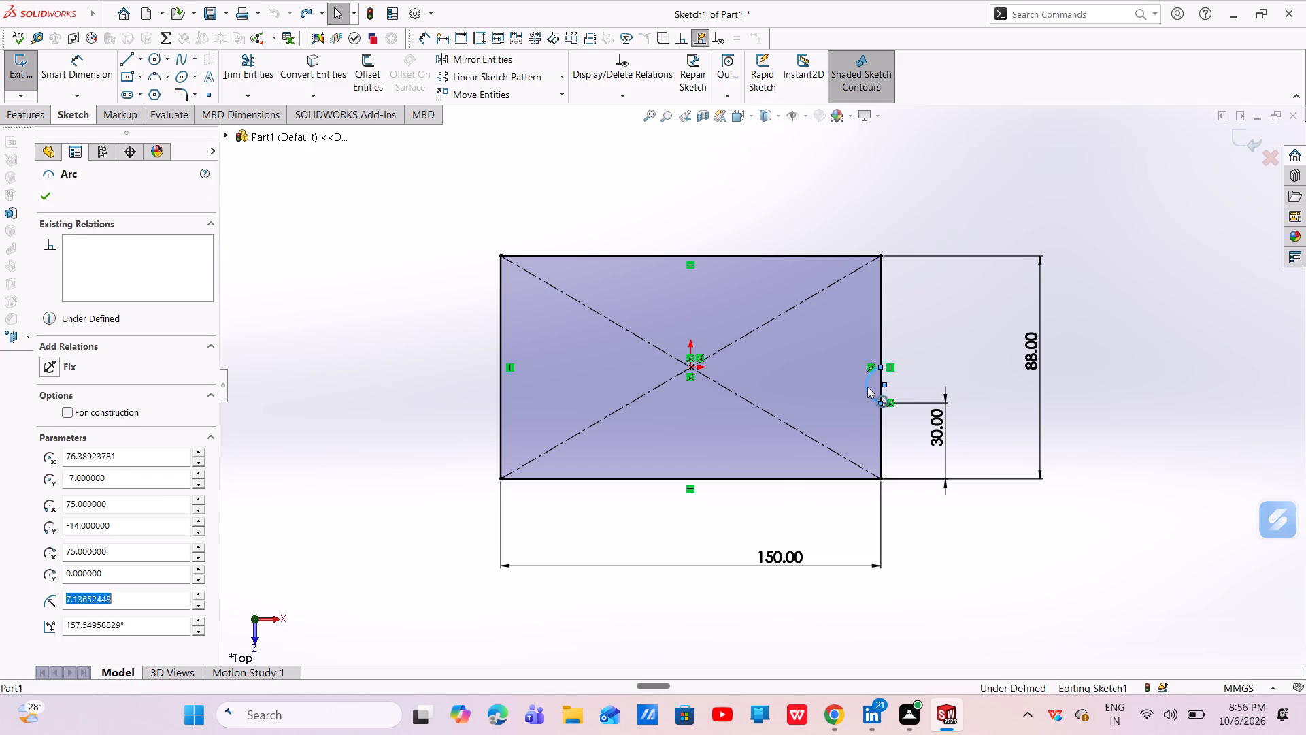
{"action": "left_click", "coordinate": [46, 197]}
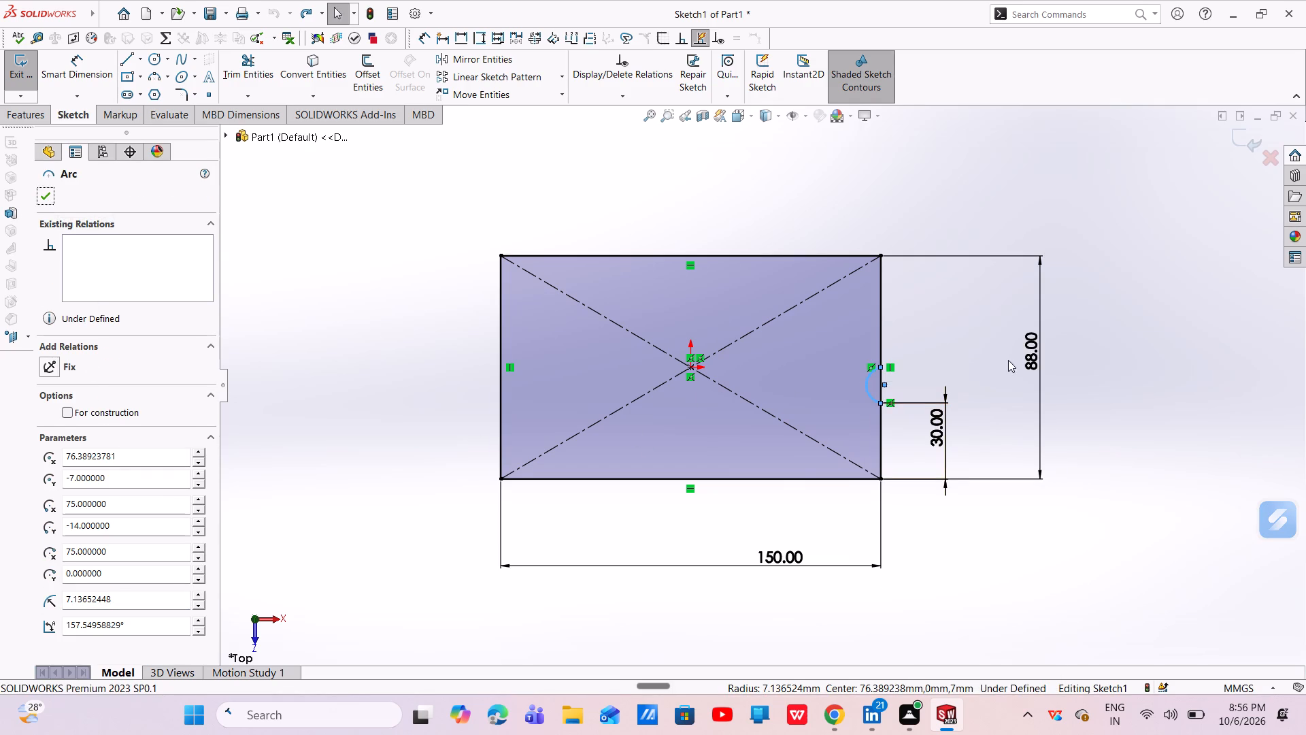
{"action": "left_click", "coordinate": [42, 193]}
Exit the rectangle sketch and delete it from the part.
{"action": "left_click", "coordinate": [100, 330]}
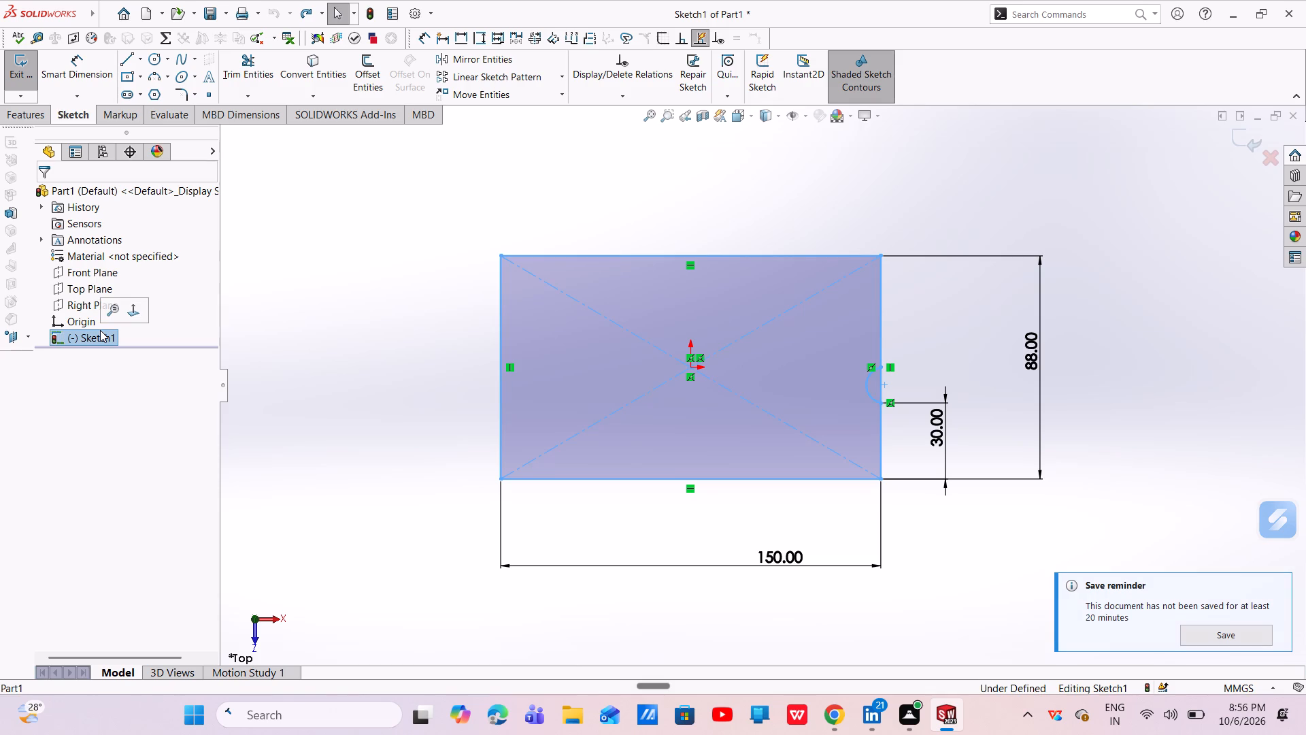
{"action": "right_click", "coordinate": [100, 330]}
{"action": "left_click", "coordinate": [74, 331]}
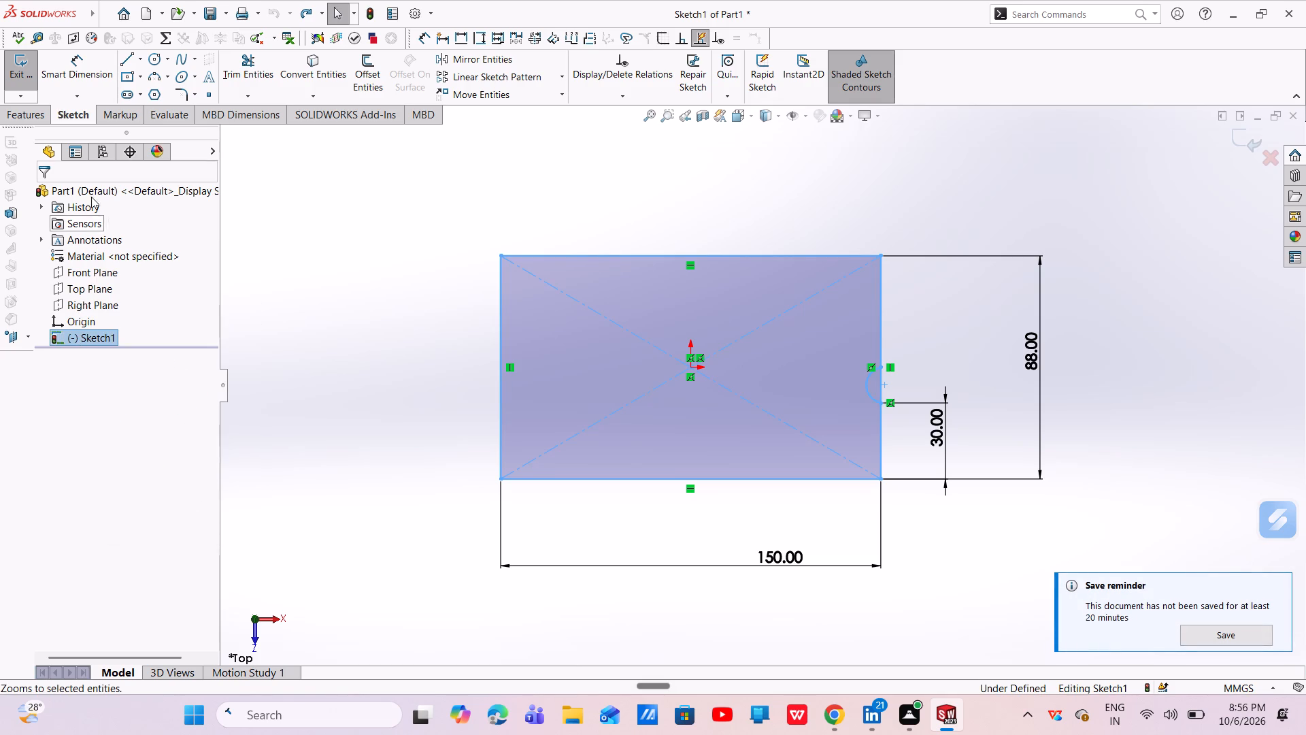
{"action": "left_click", "coordinate": [13, 64]}
{"action": "right_click", "coordinate": [82, 333]}
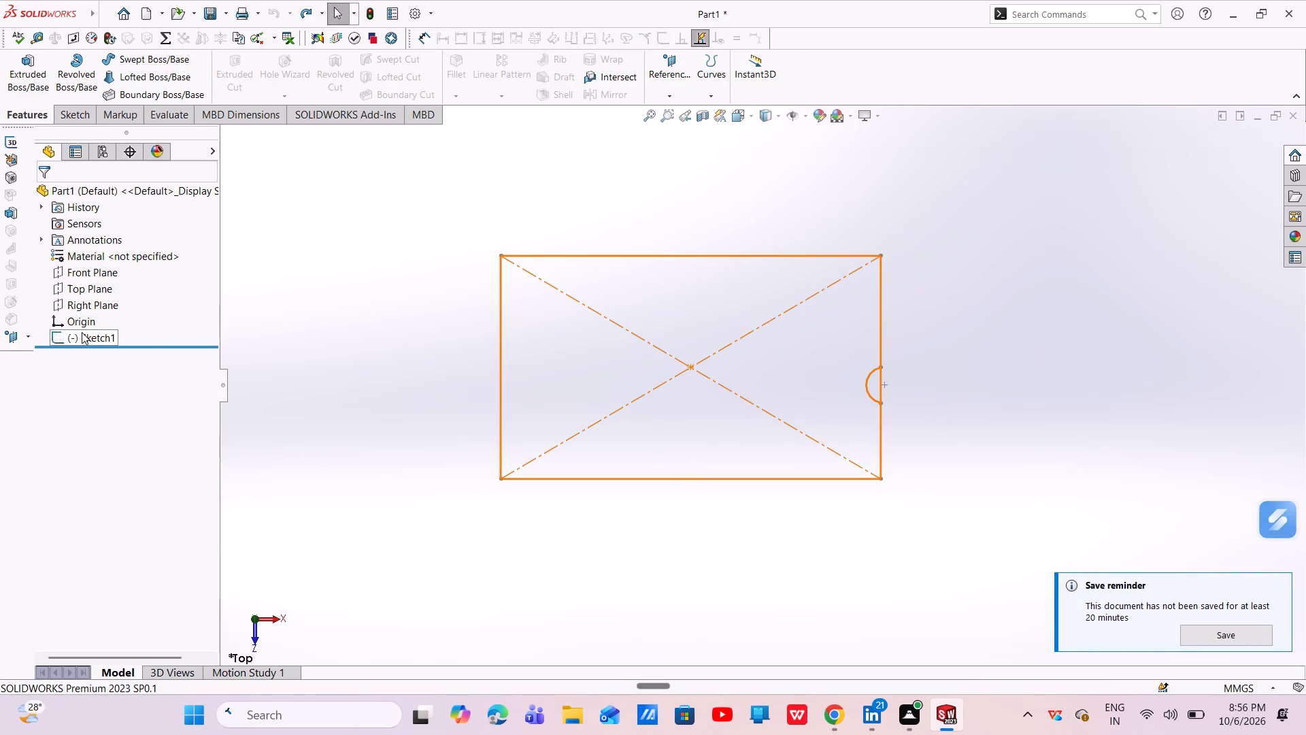
{"action": "left_click", "coordinate": [114, 431]}
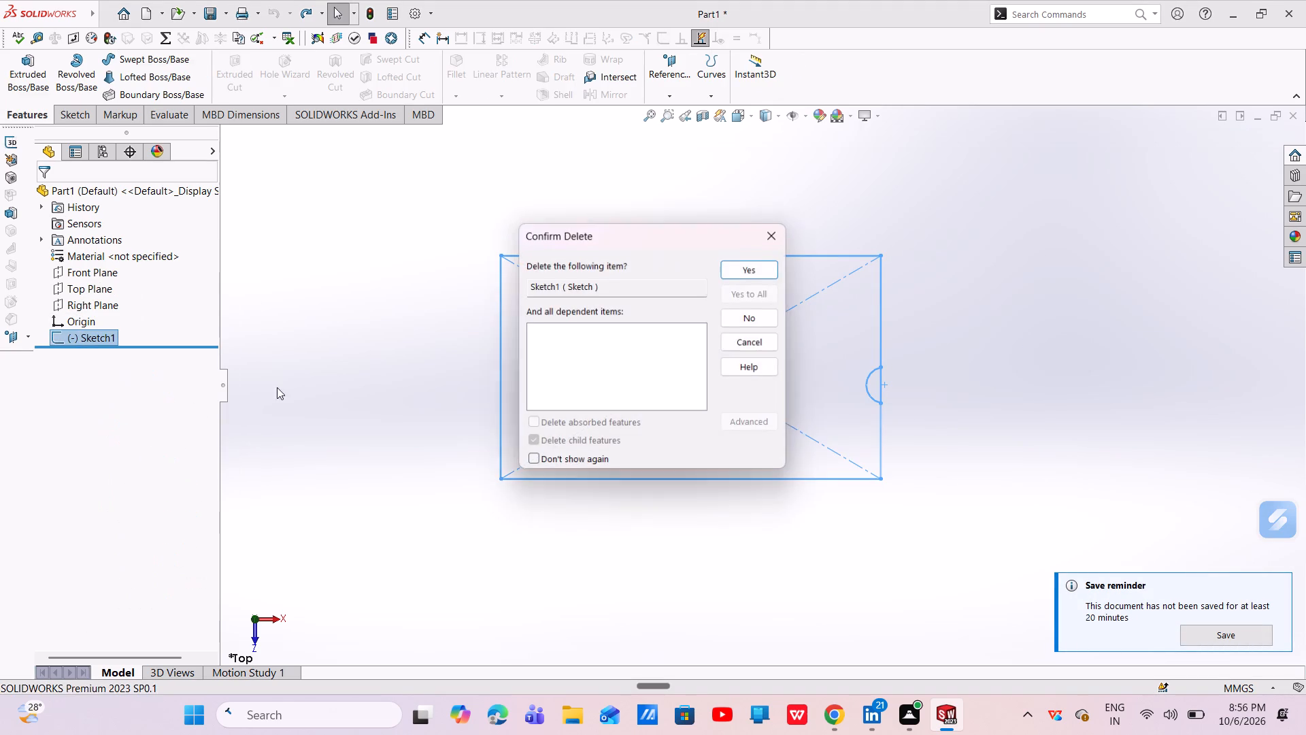
{"action": "left_click", "coordinate": [763, 270]}
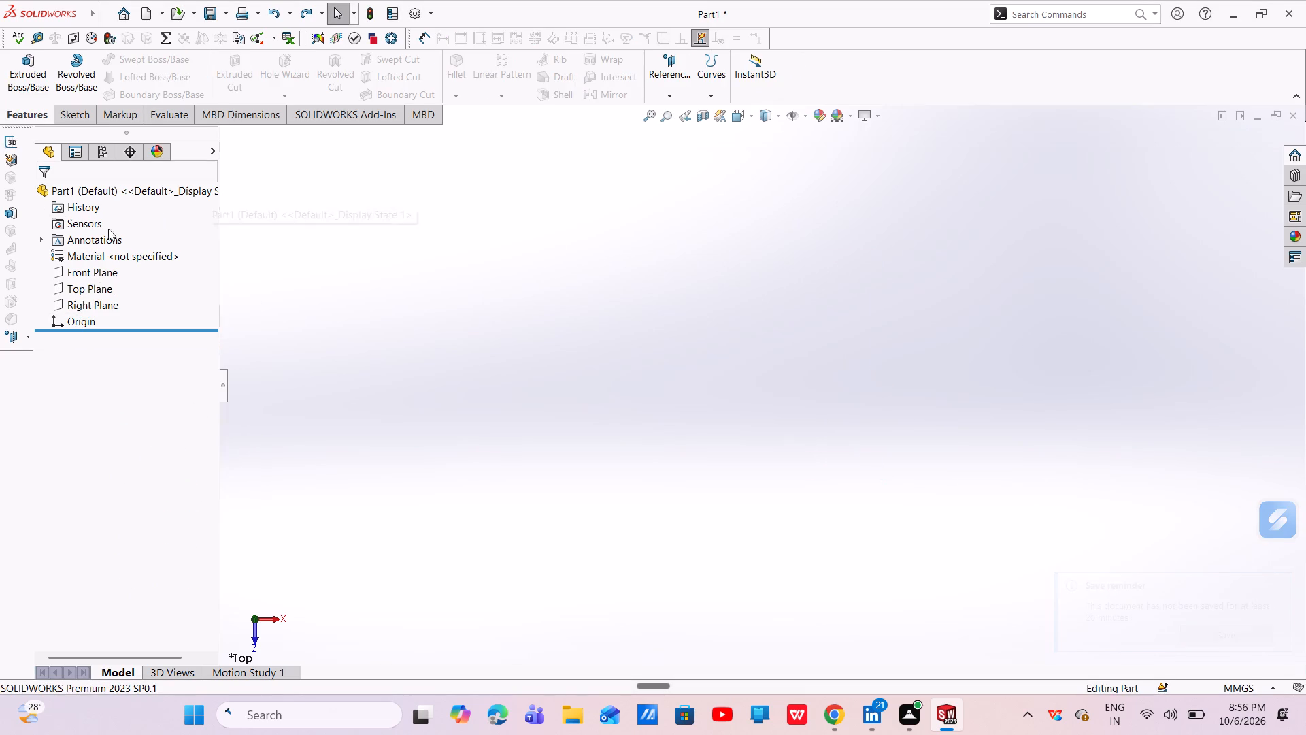
Start a sketch on the Top Plane and draw a vertical midpoint line about 173 mm long centred on the origin.
{"action": "left_click", "coordinate": [119, 278]}
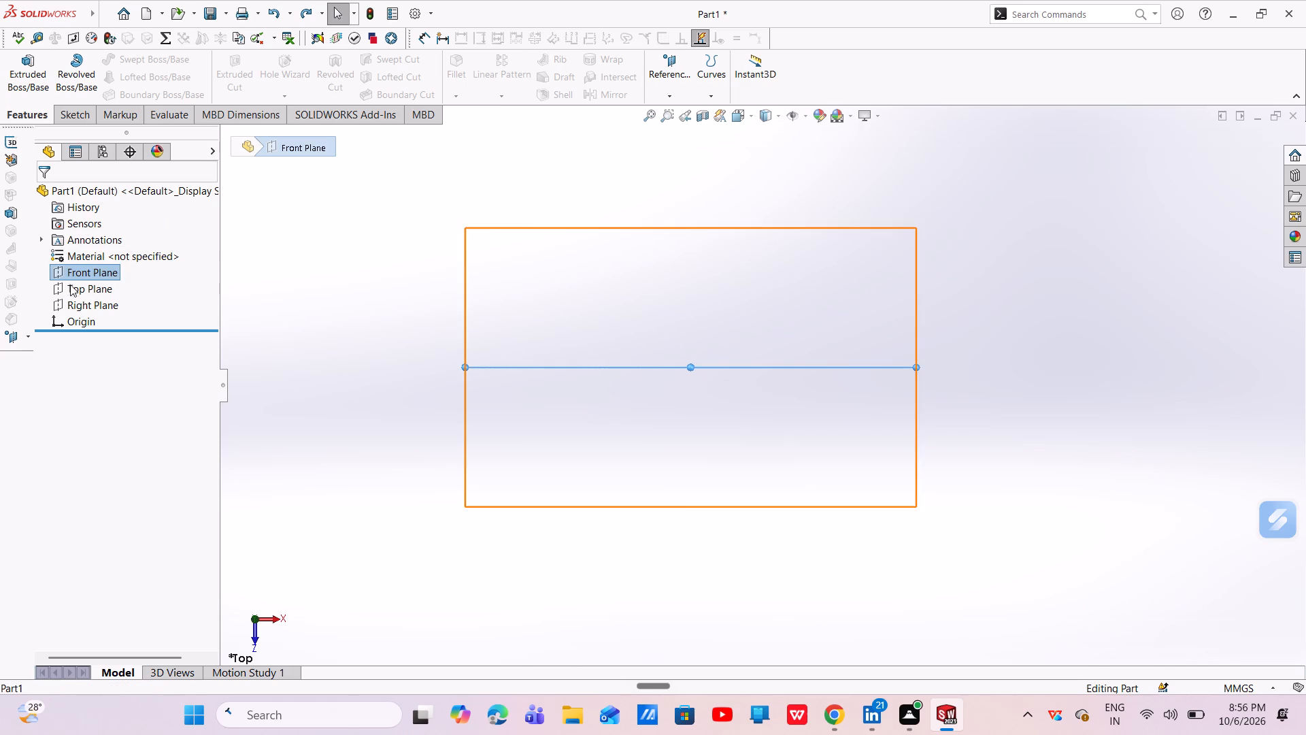
{"action": "left_click", "coordinate": [74, 284]}
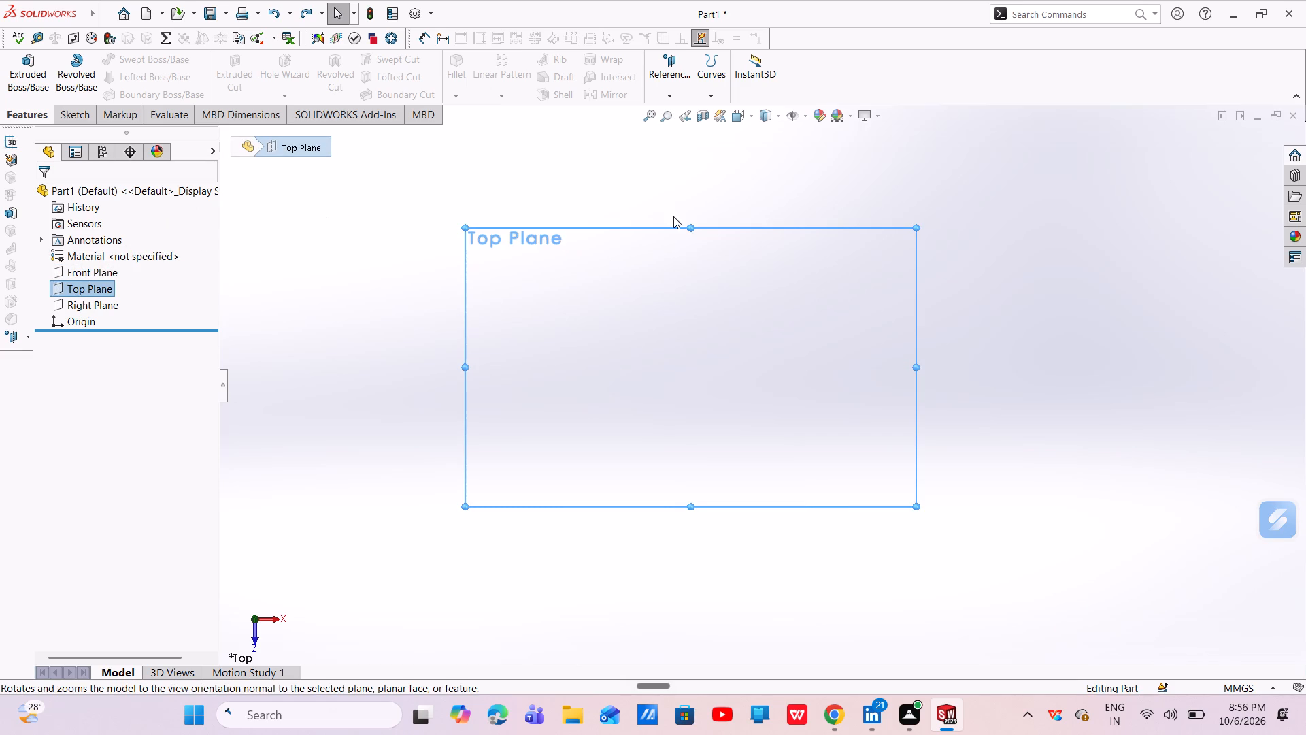
{"action": "right_click", "coordinate": [100, 284]}
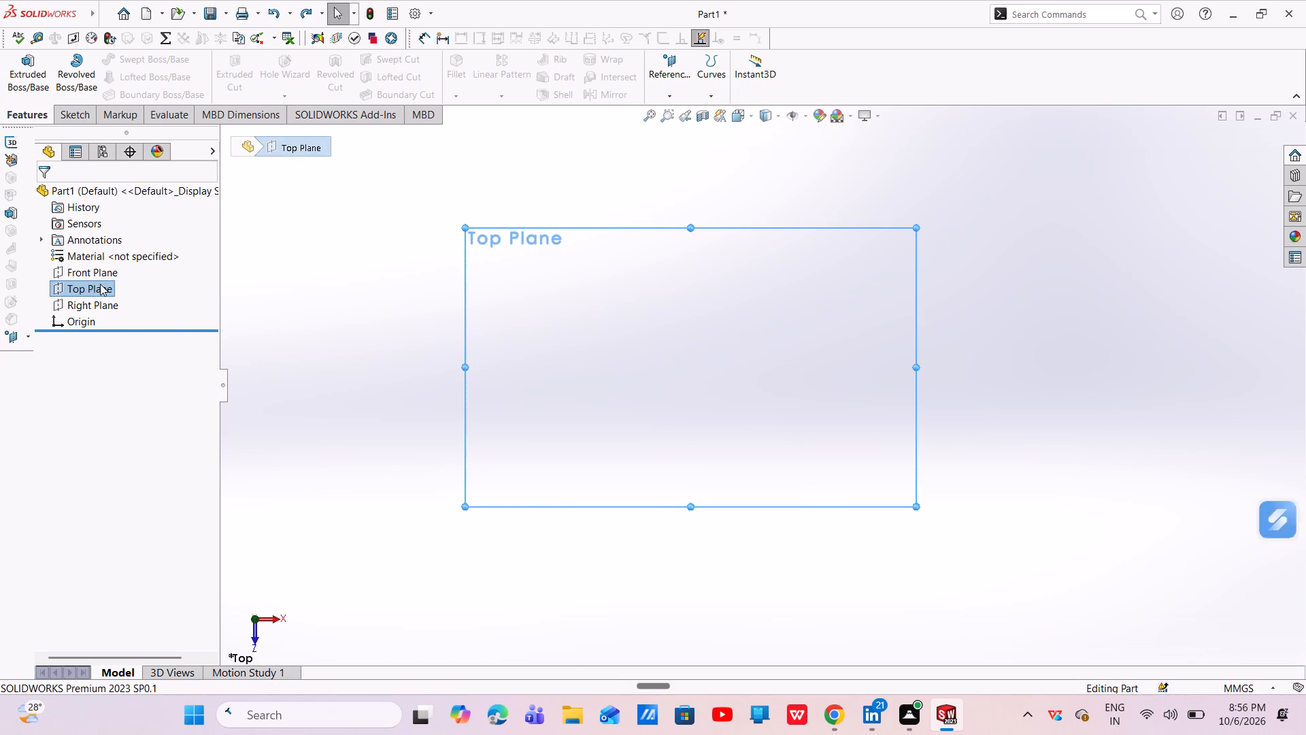
{"action": "left_click", "coordinate": [118, 265]}
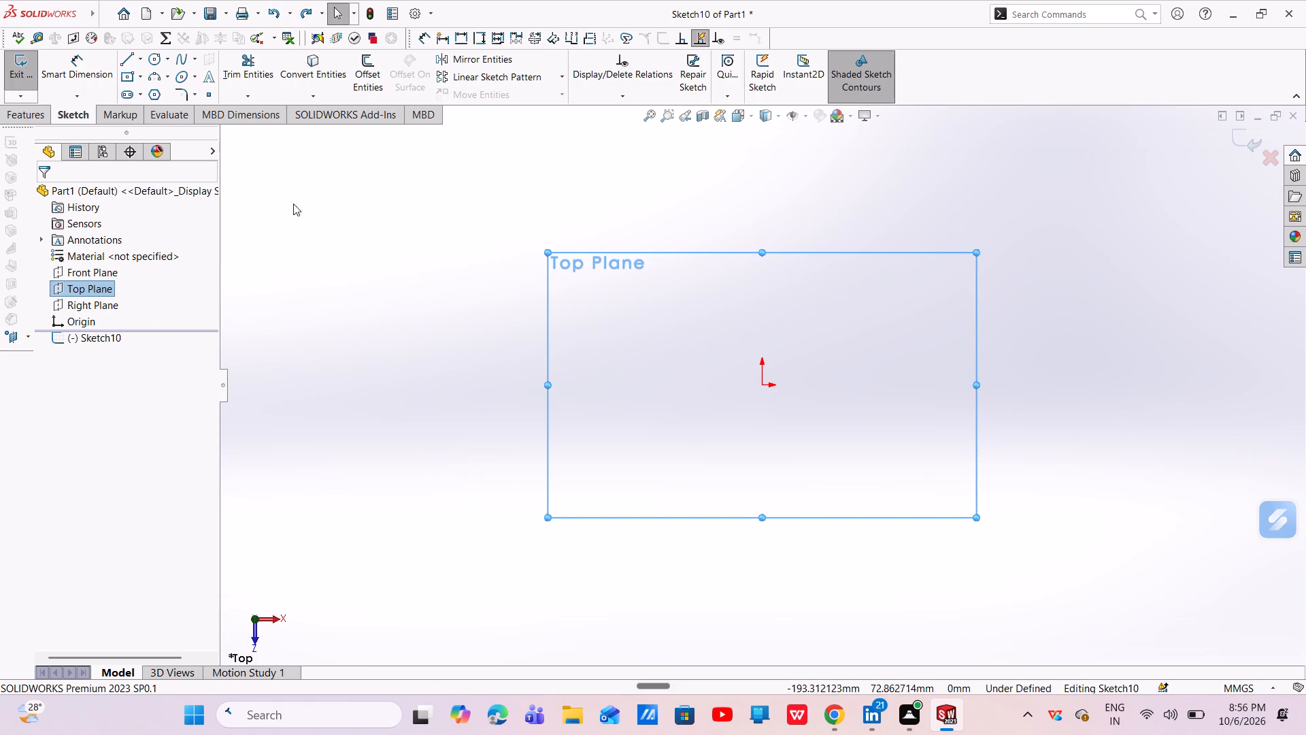
{"action": "left_click", "coordinate": [137, 61]}
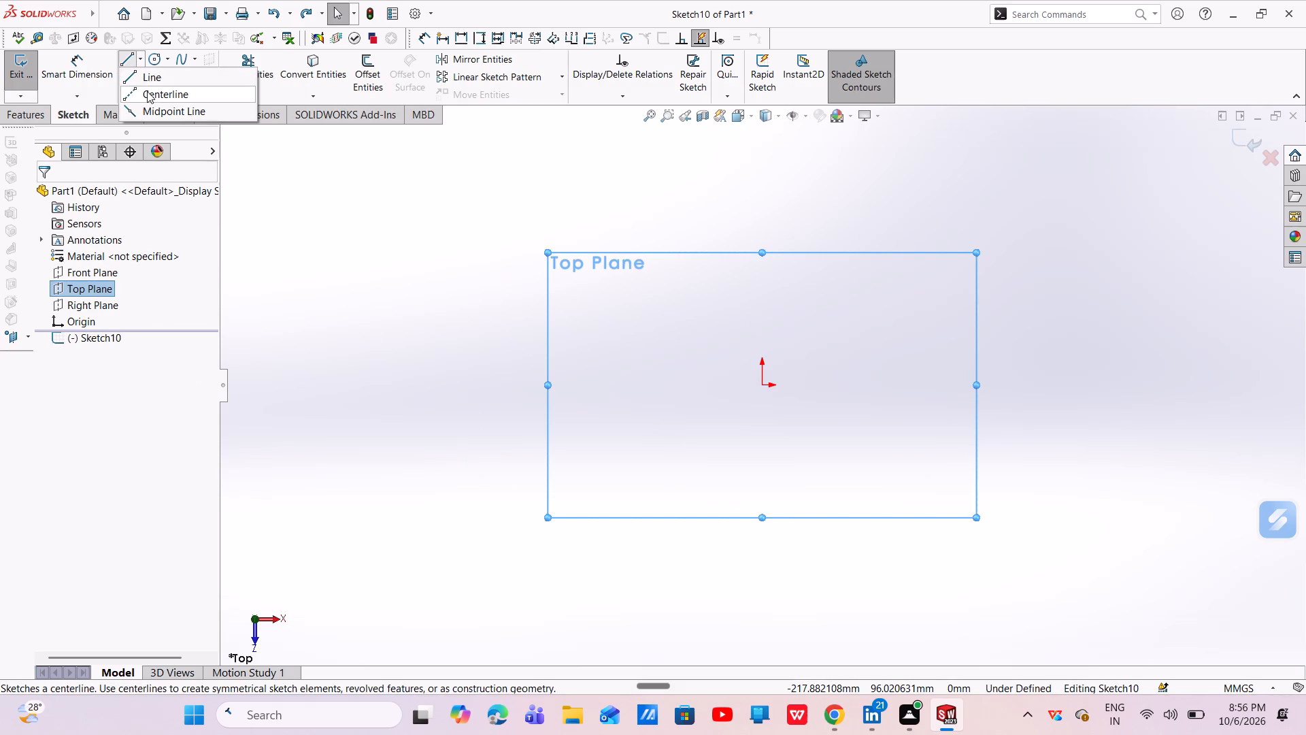
{"action": "left_click", "coordinate": [153, 108]}
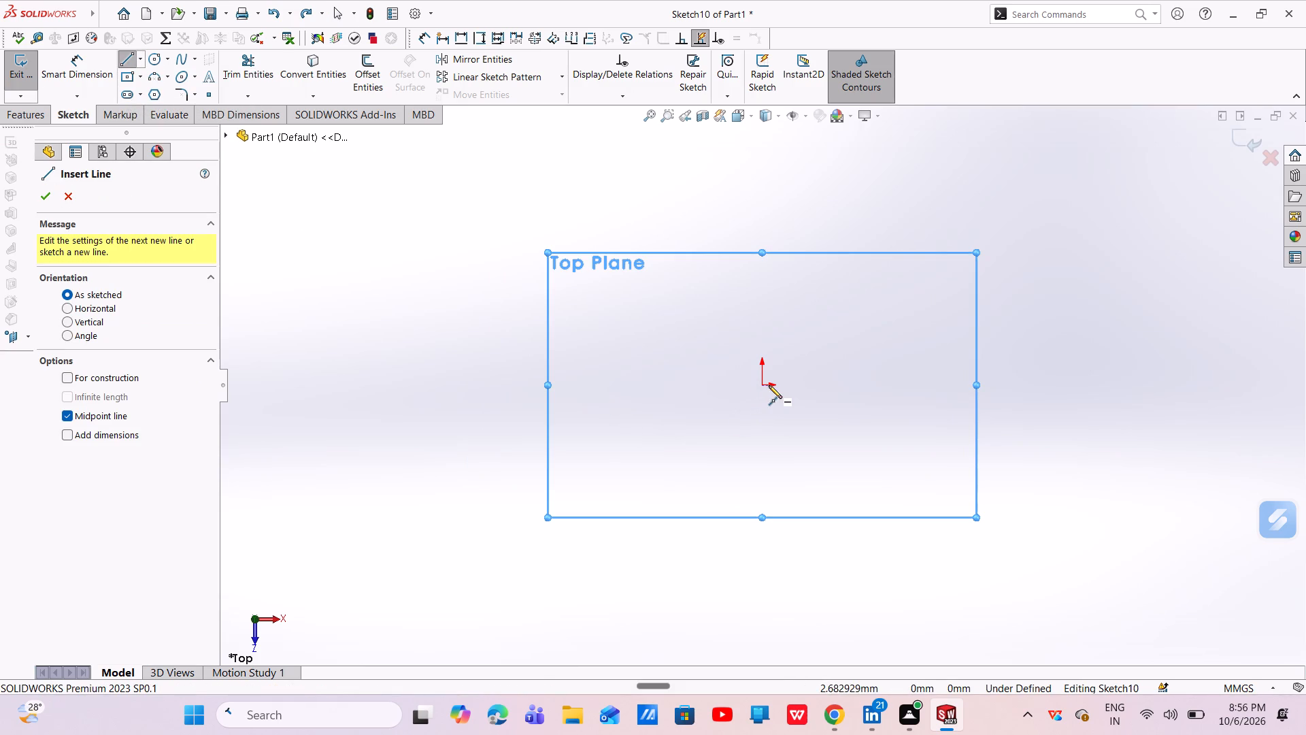
{"action": "left_click", "coordinate": [763, 387]}
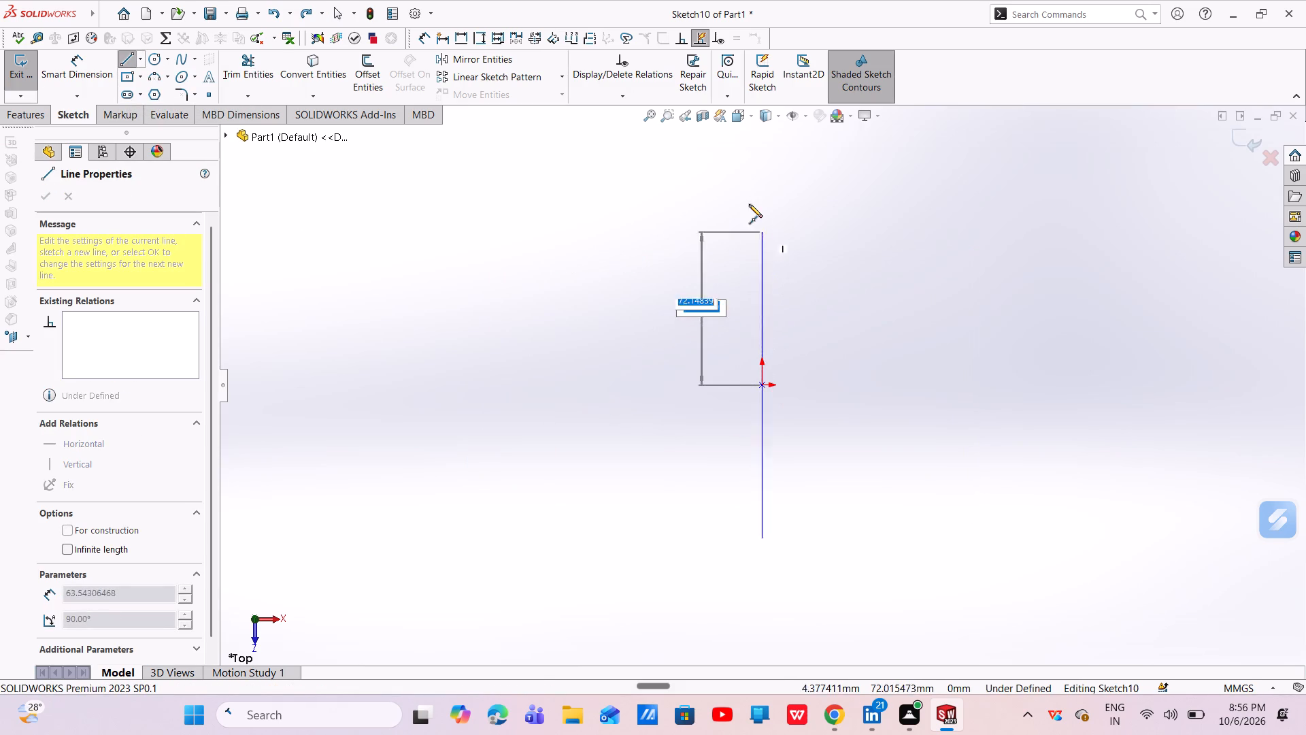
{"action": "left_click", "coordinate": [759, 176]}
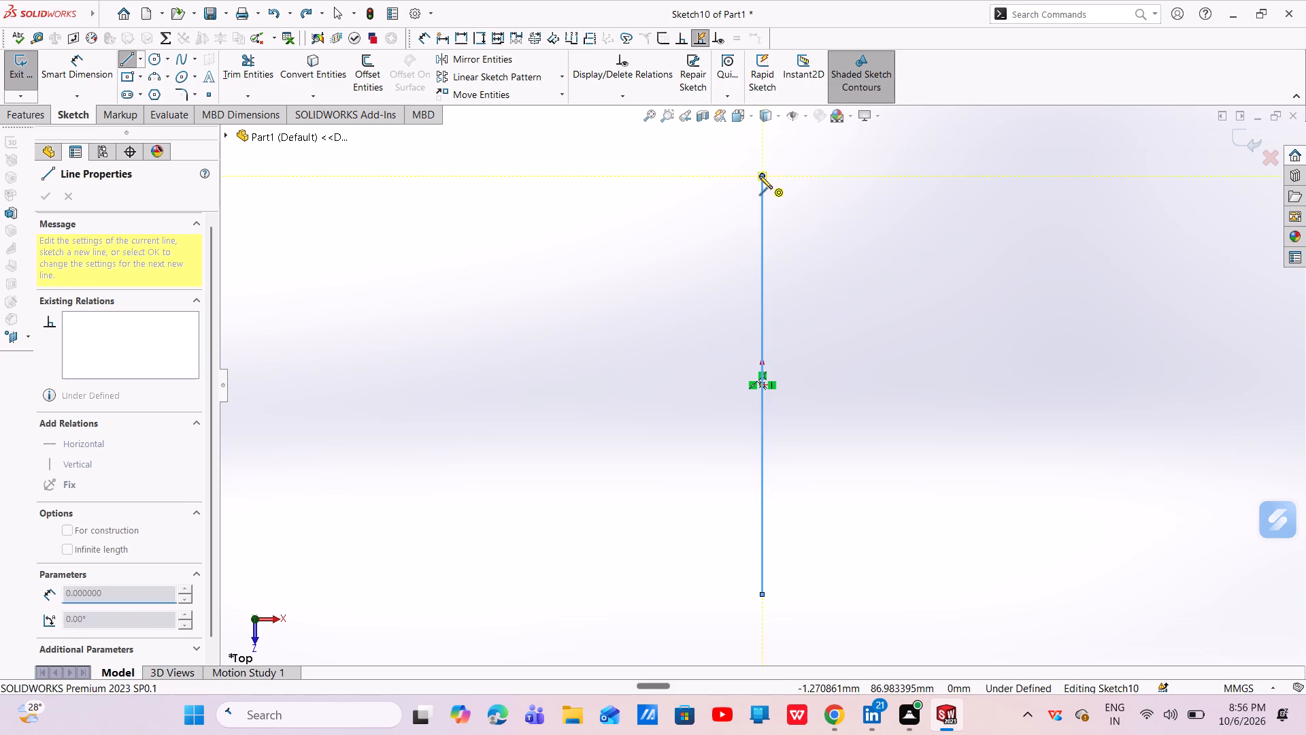
{"action": "key", "text": "Escape"}
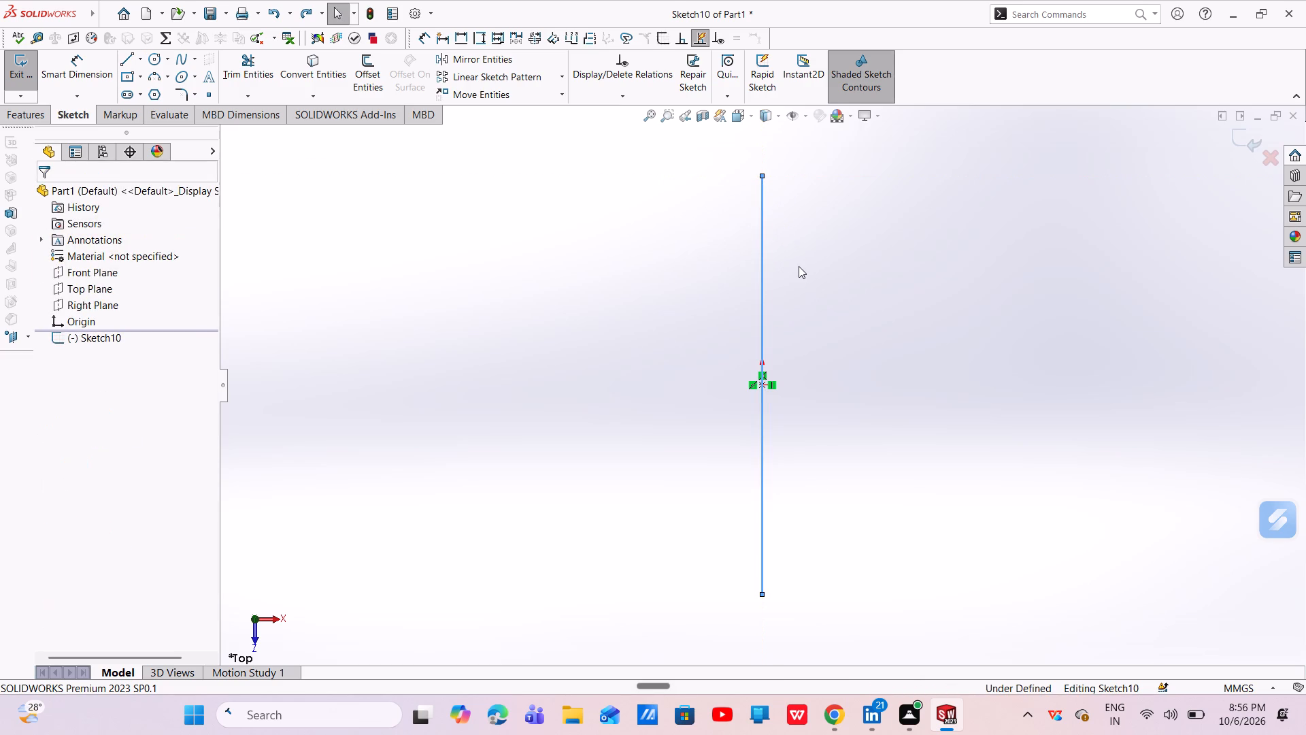
{"action": "left_click", "coordinate": [760, 273]}
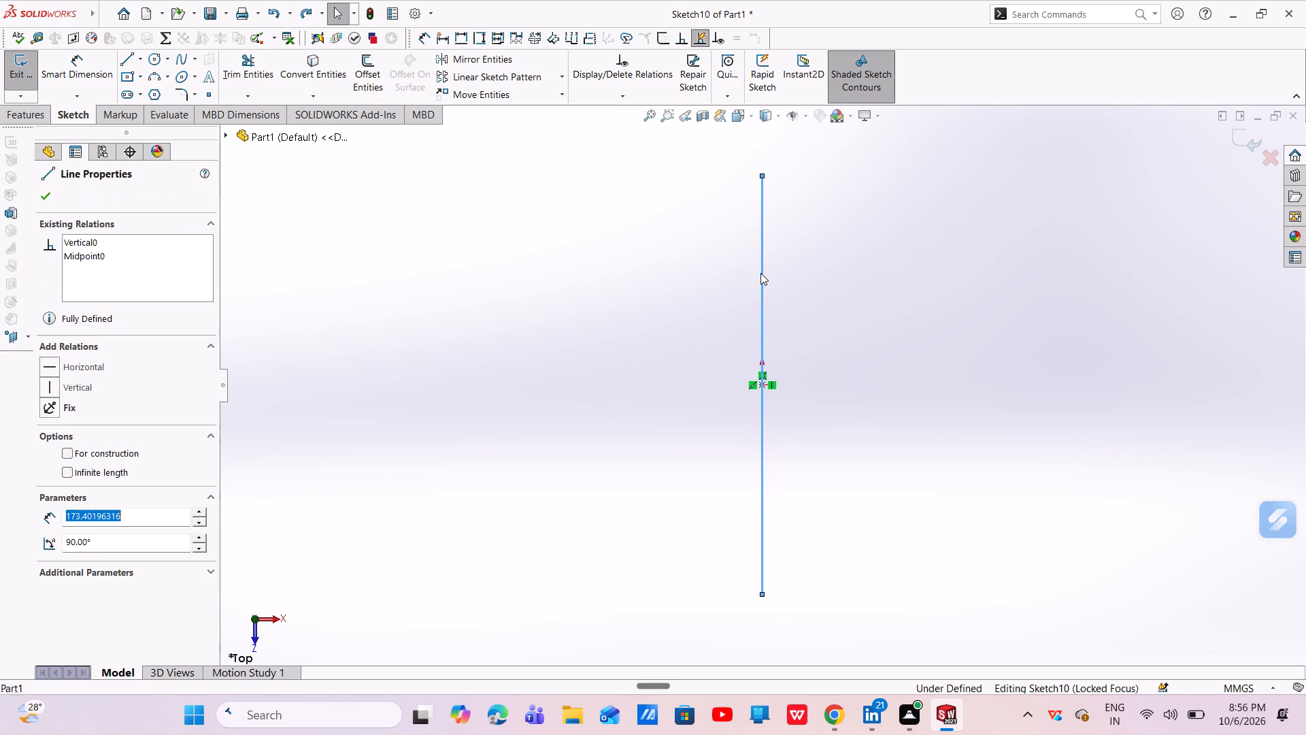
{"action": "left_click", "coordinate": [818, 209]}
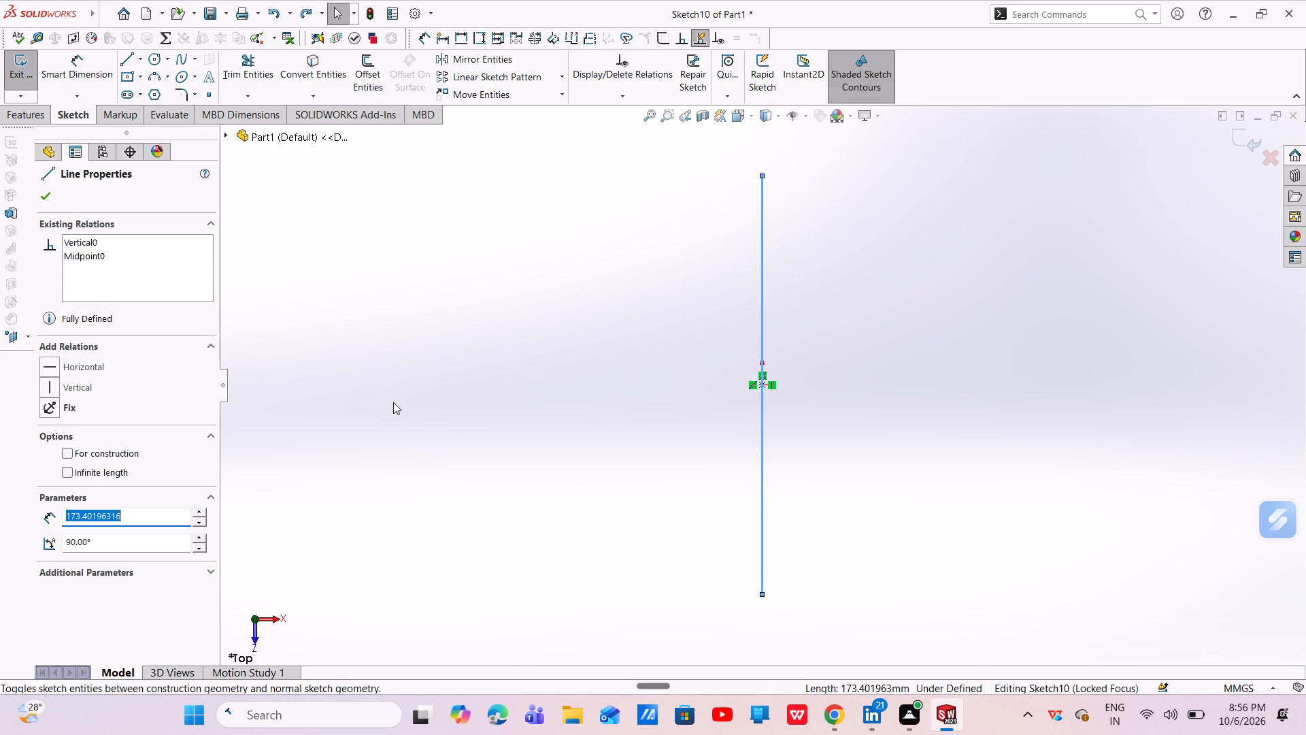
From the origin, draw a horizontal line about 55 mm long, a vertical line about 32 mm up, and two successive tangent arcs.
{"action": "left_click", "coordinate": [126, 60]}
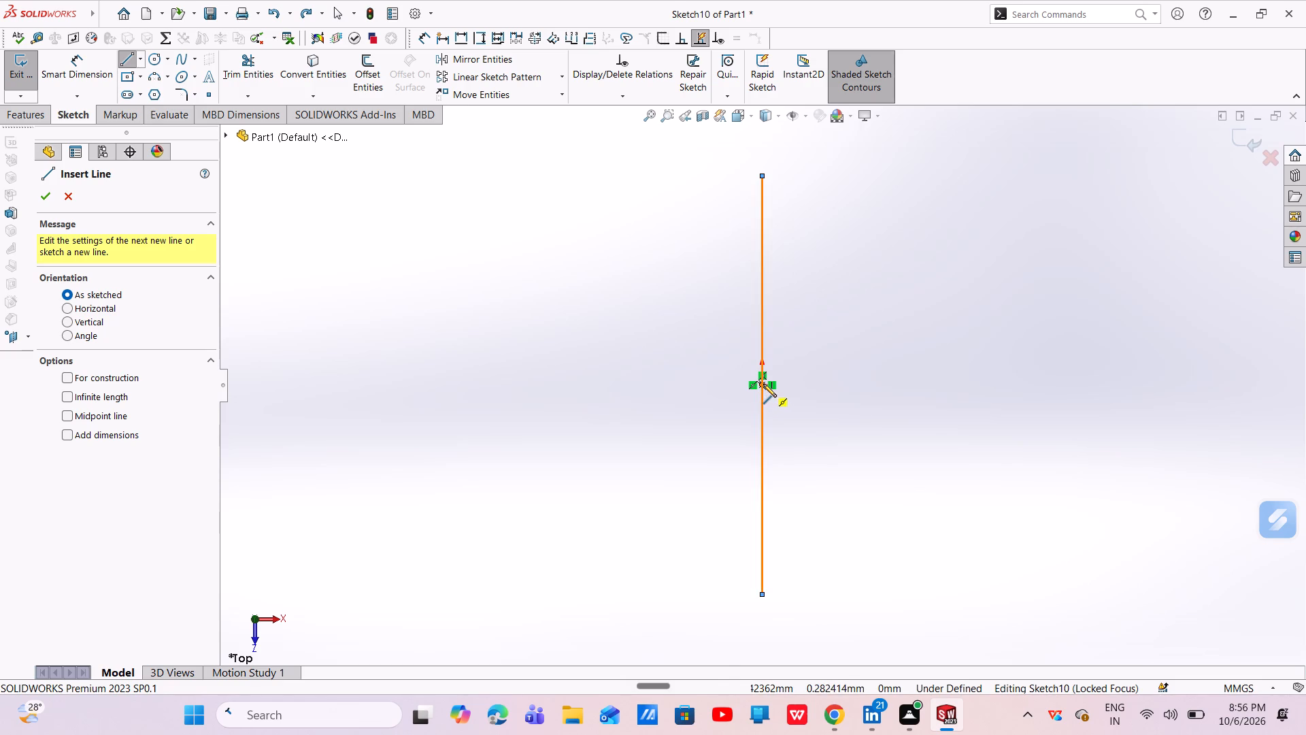
{"action": "left_click", "coordinate": [760, 382]}
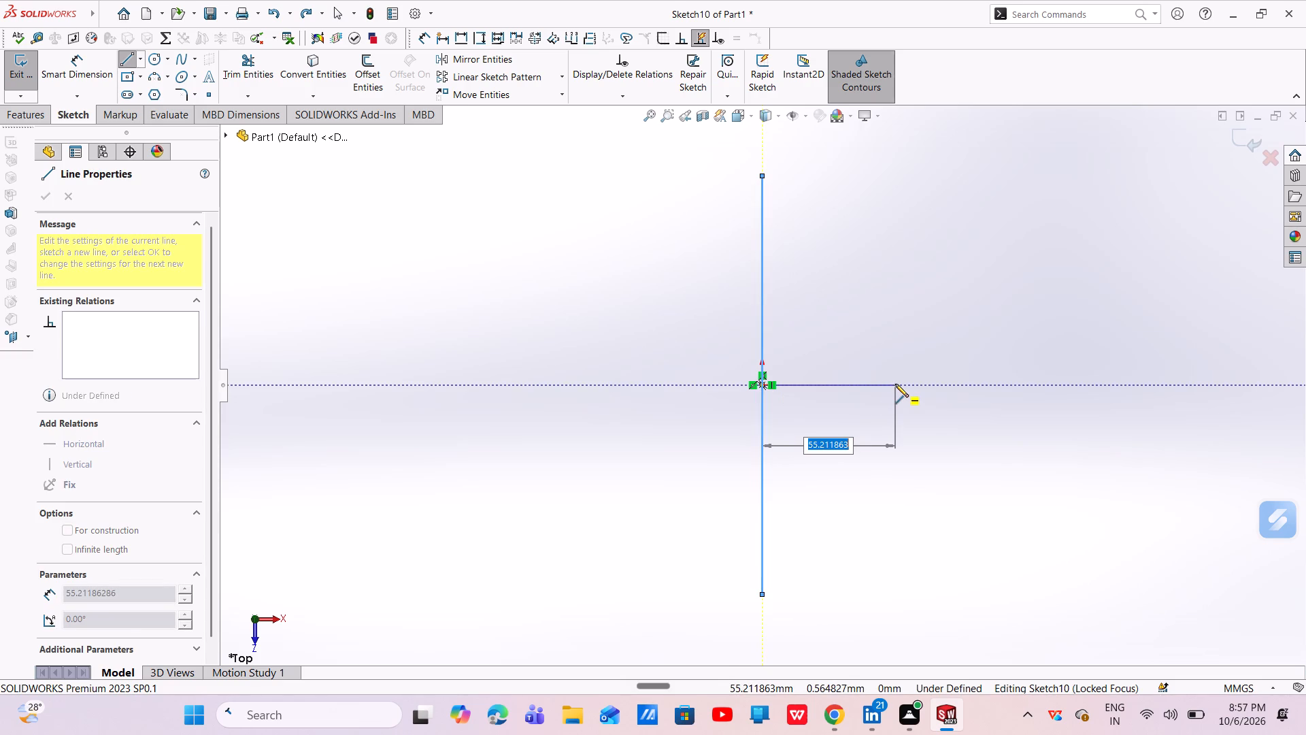
{"action": "left_click", "coordinate": [895, 383]}
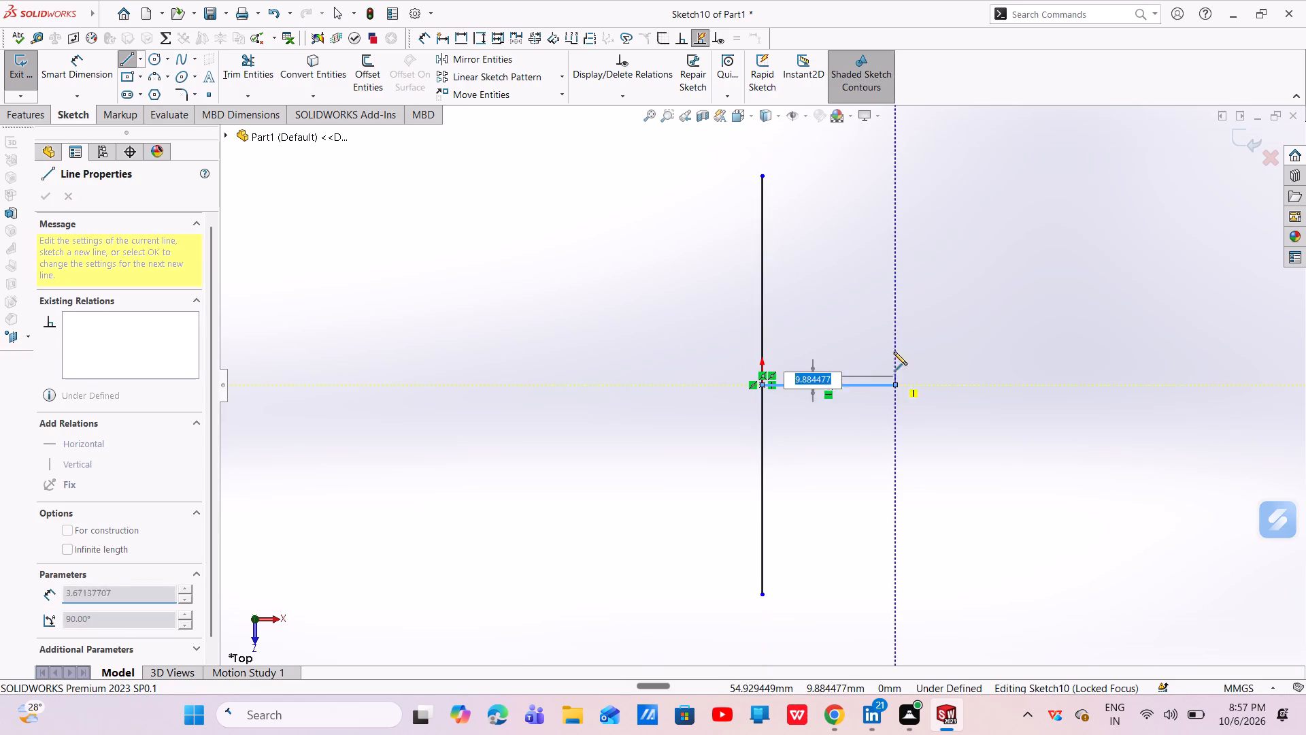
{"action": "left_click", "coordinate": [894, 307]}
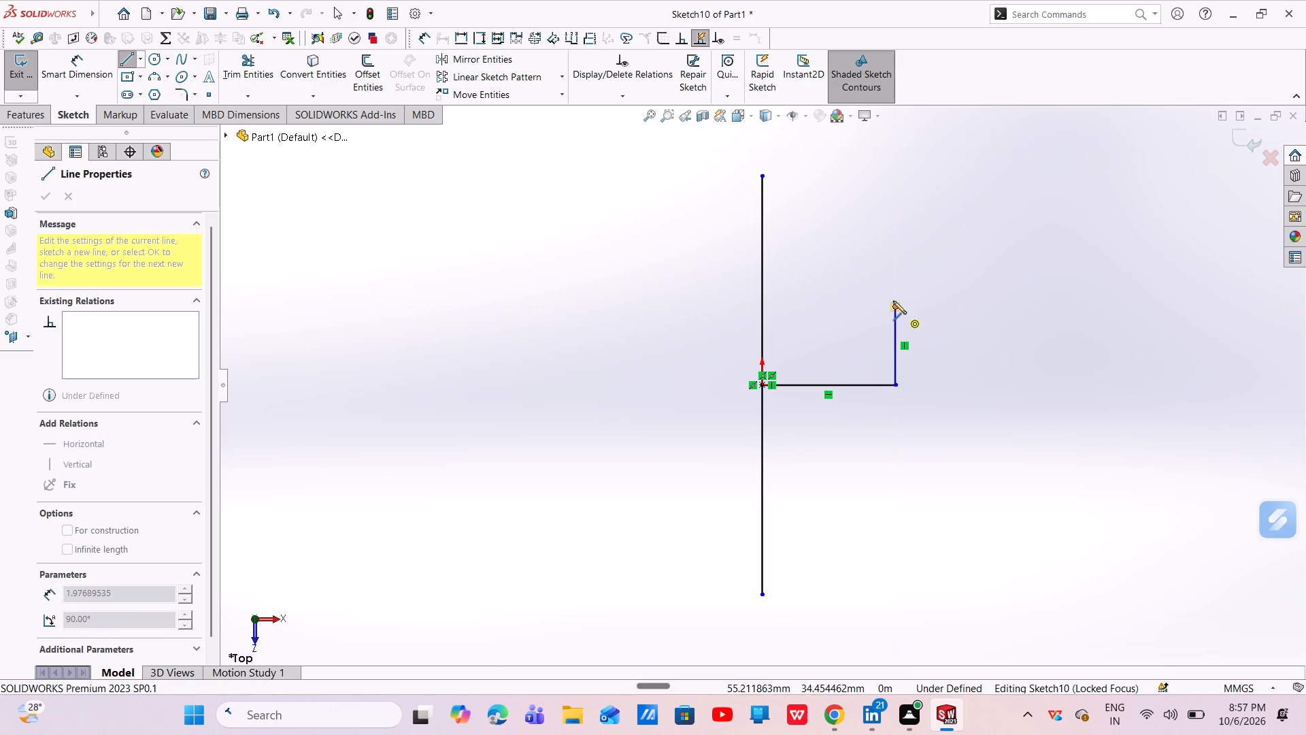
{"action": "left_click", "coordinate": [924, 265]}
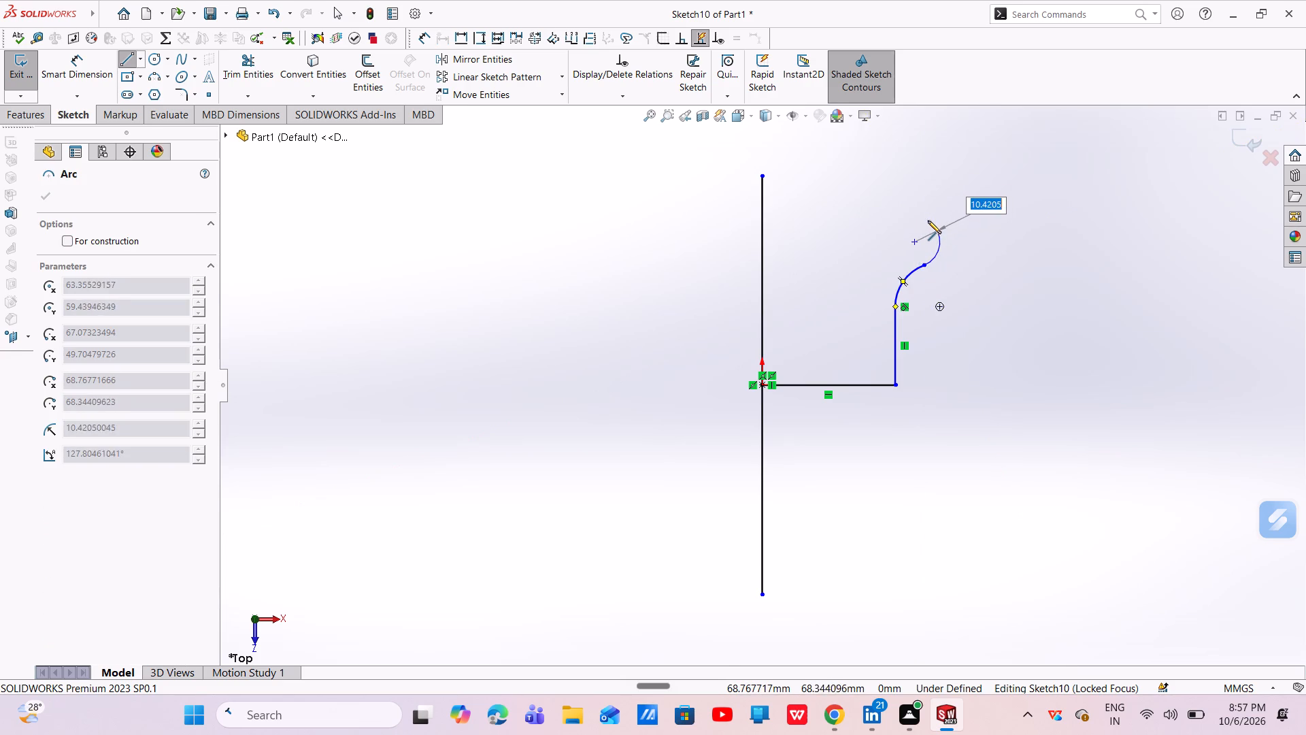
{"action": "left_click", "coordinate": [928, 225]}
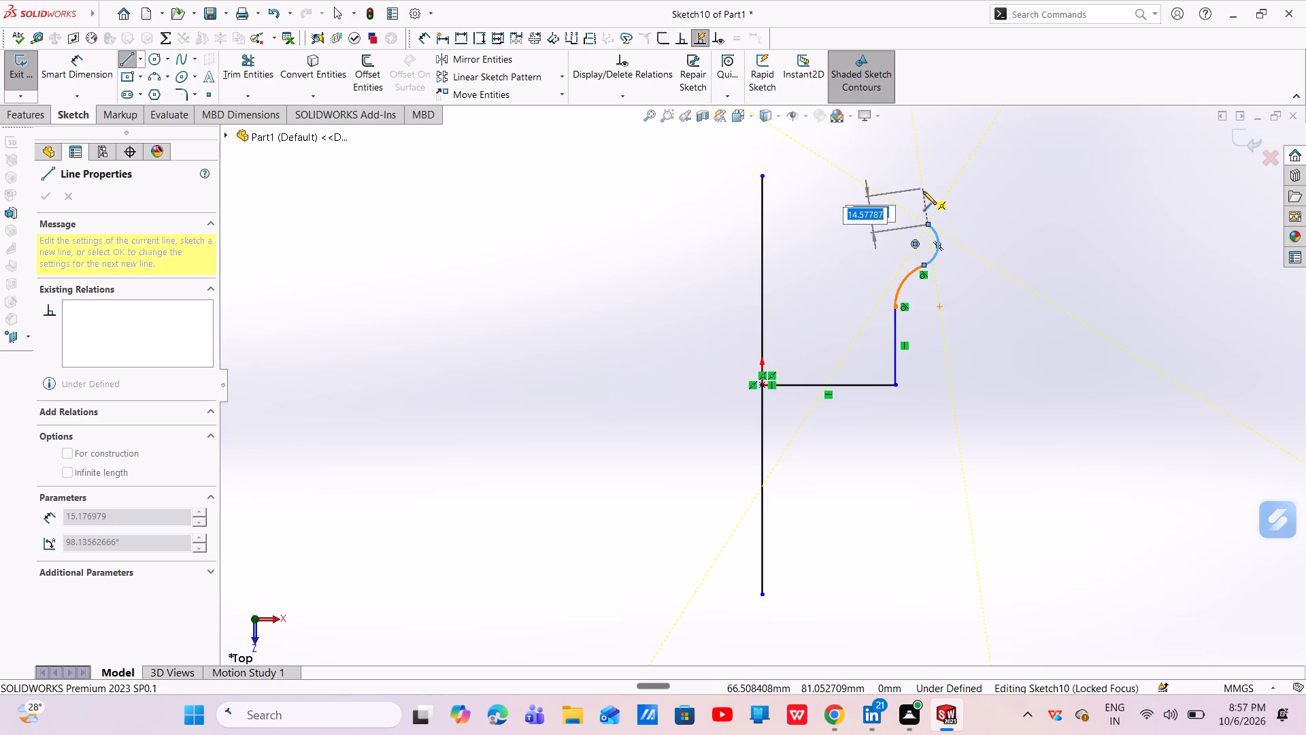
Continue the profile upward with a vertical line, small tangent arc and short vertical, ending in a horizontal line about 73 mm long toward the centre line.
{"action": "left_click", "coordinate": [928, 183]}
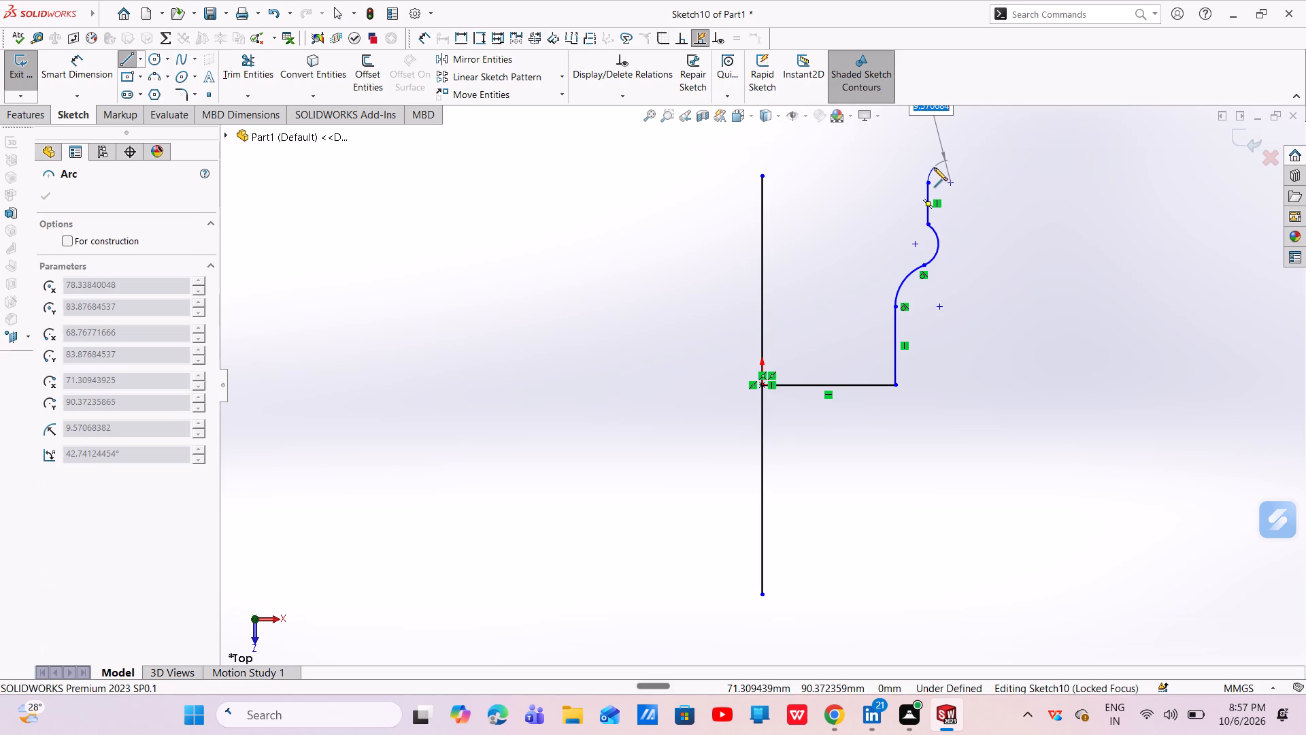
{"action": "left_click", "coordinate": [937, 164]}
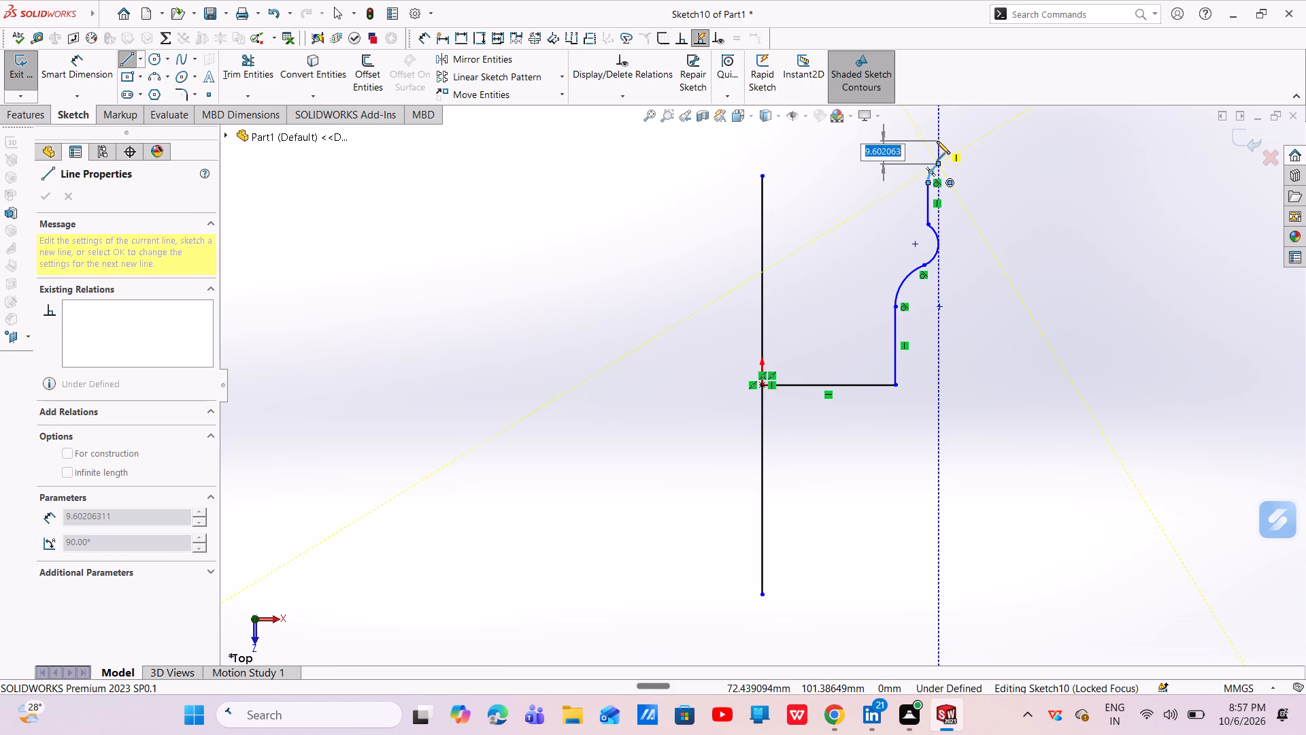
{"action": "left_click", "coordinate": [937, 136]}
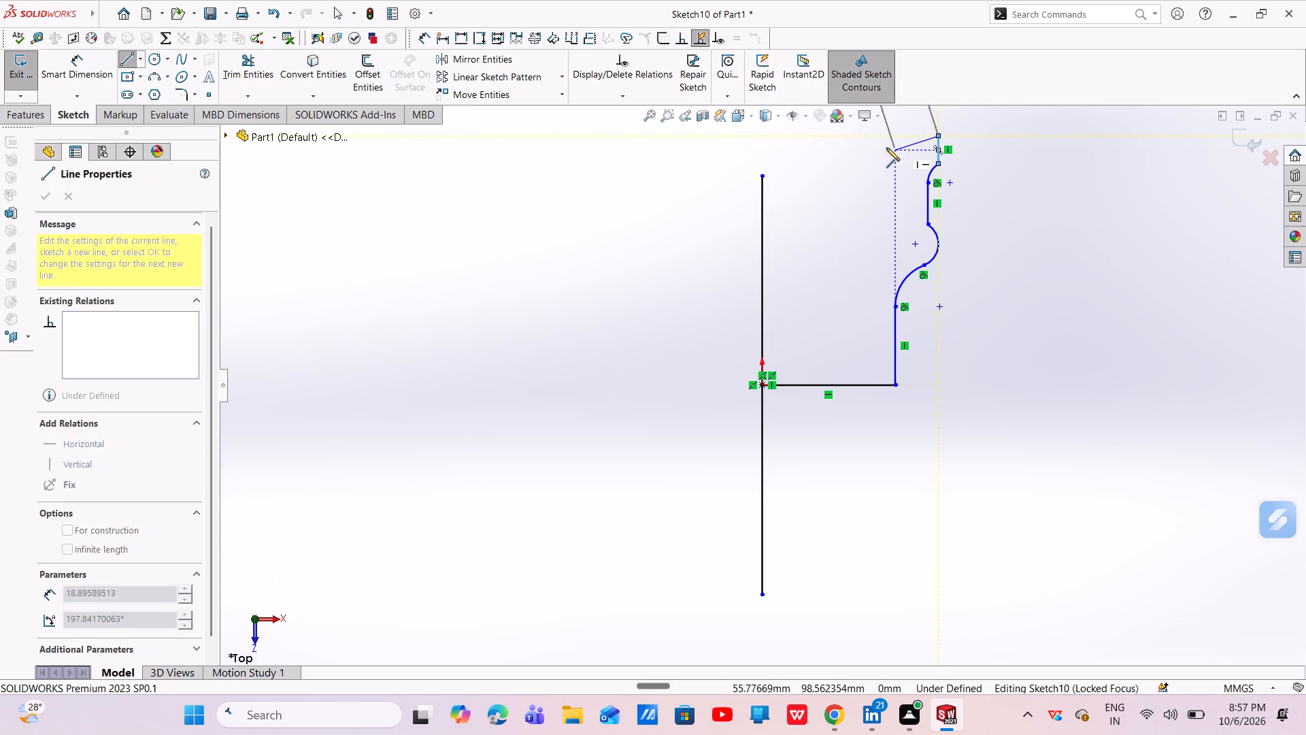
{"action": "left_click", "coordinate": [762, 139]}
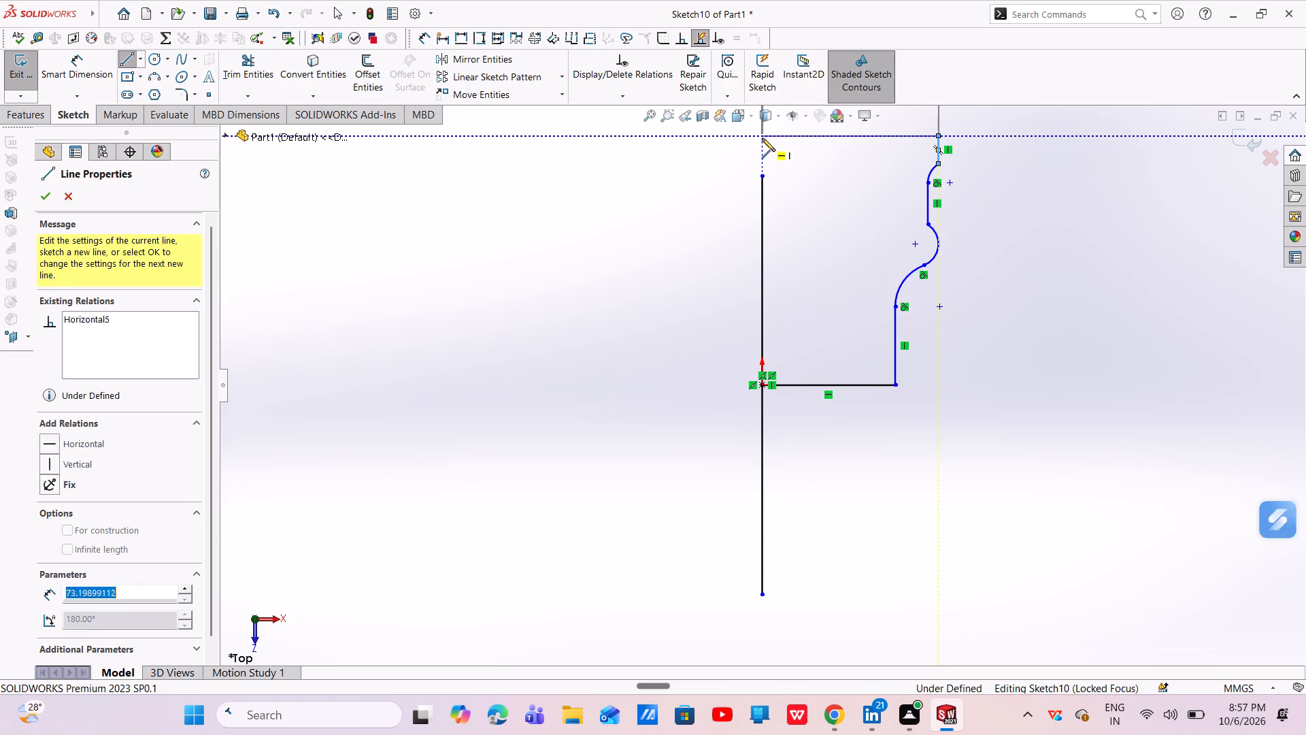
{"action": "key", "text": "Escape"}
{"action": "key", "text": "Escape"}
{"action": "key", "text": "Escape"}
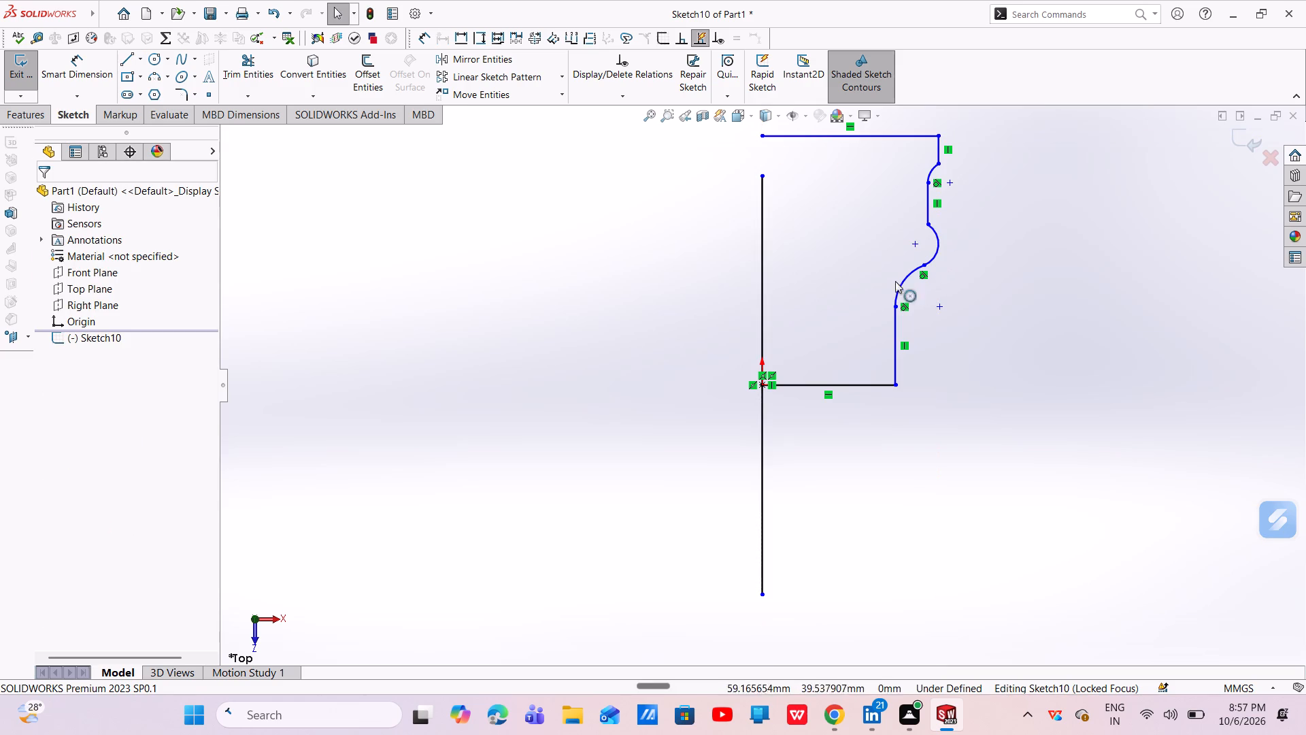
Dimension the lower concave arc above the first vertical line with a radius of 12 mm.
{"action": "left_click", "coordinate": [76, 68]}
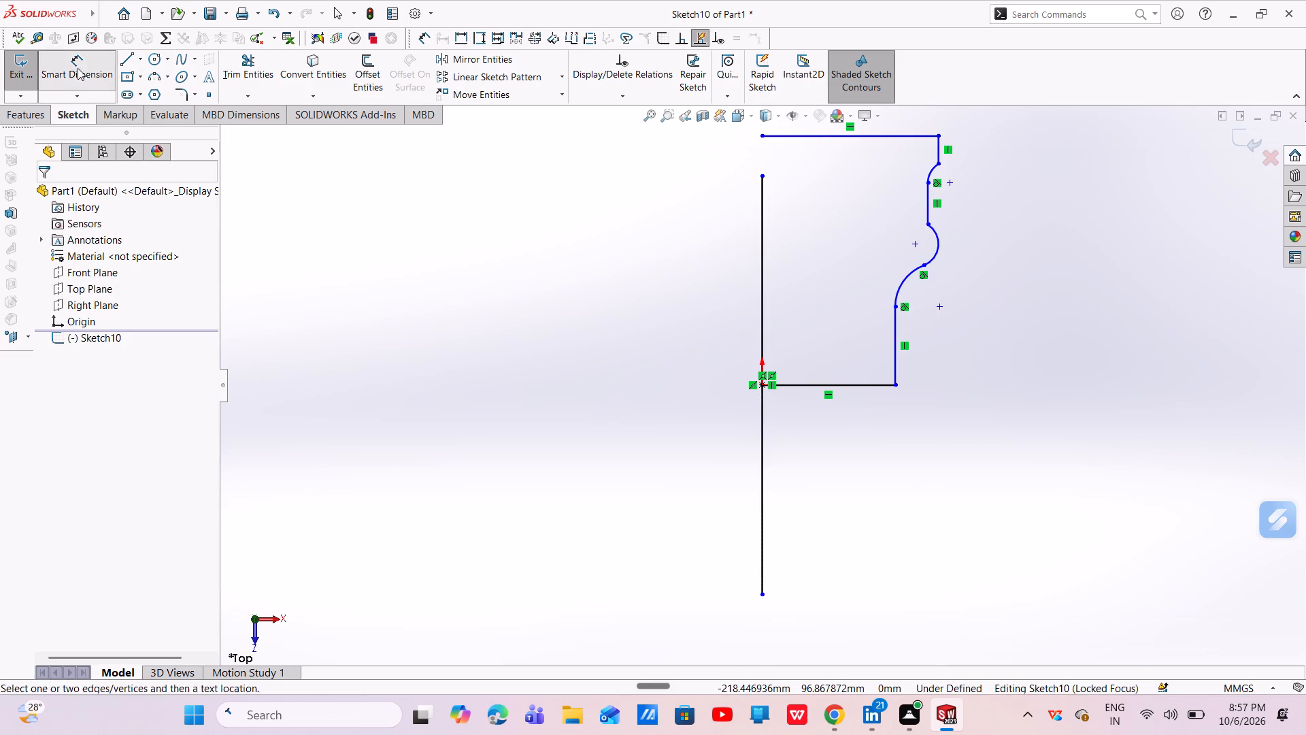
{"action": "left_click", "coordinate": [900, 284]}
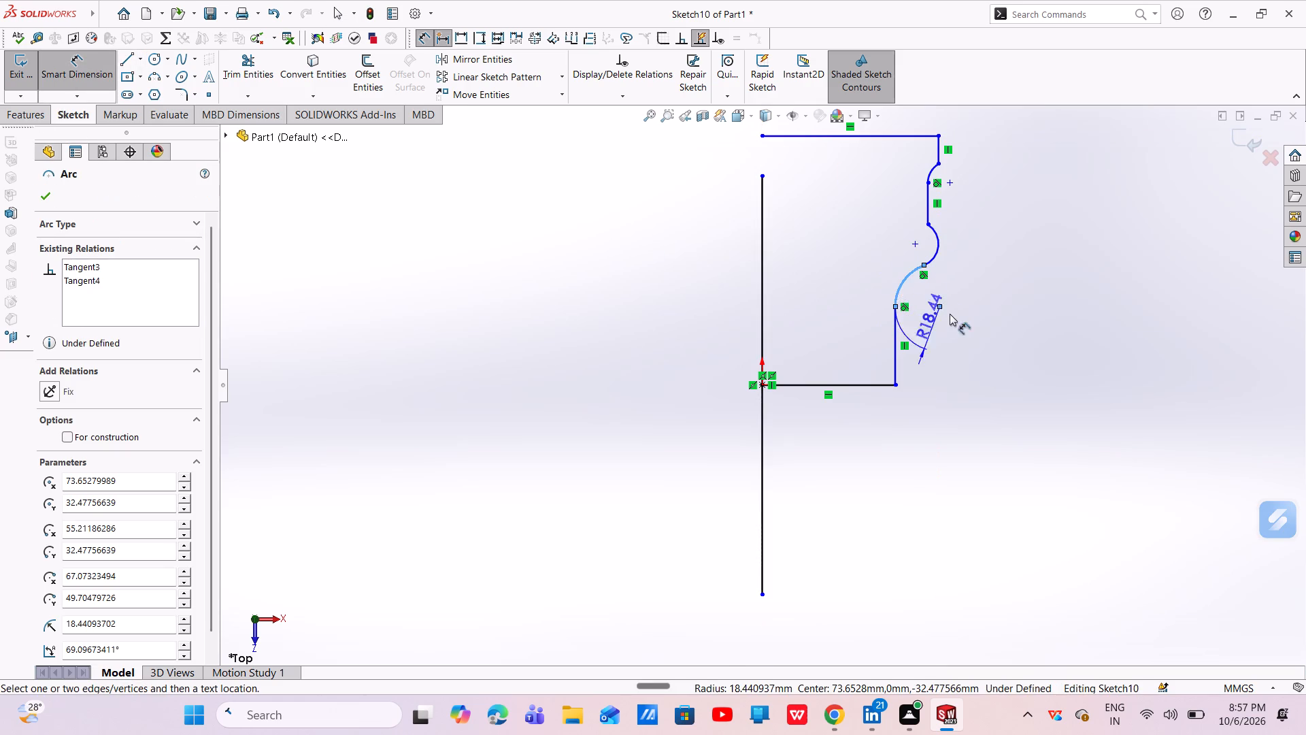
{"action": "left_click", "coordinate": [984, 310]}
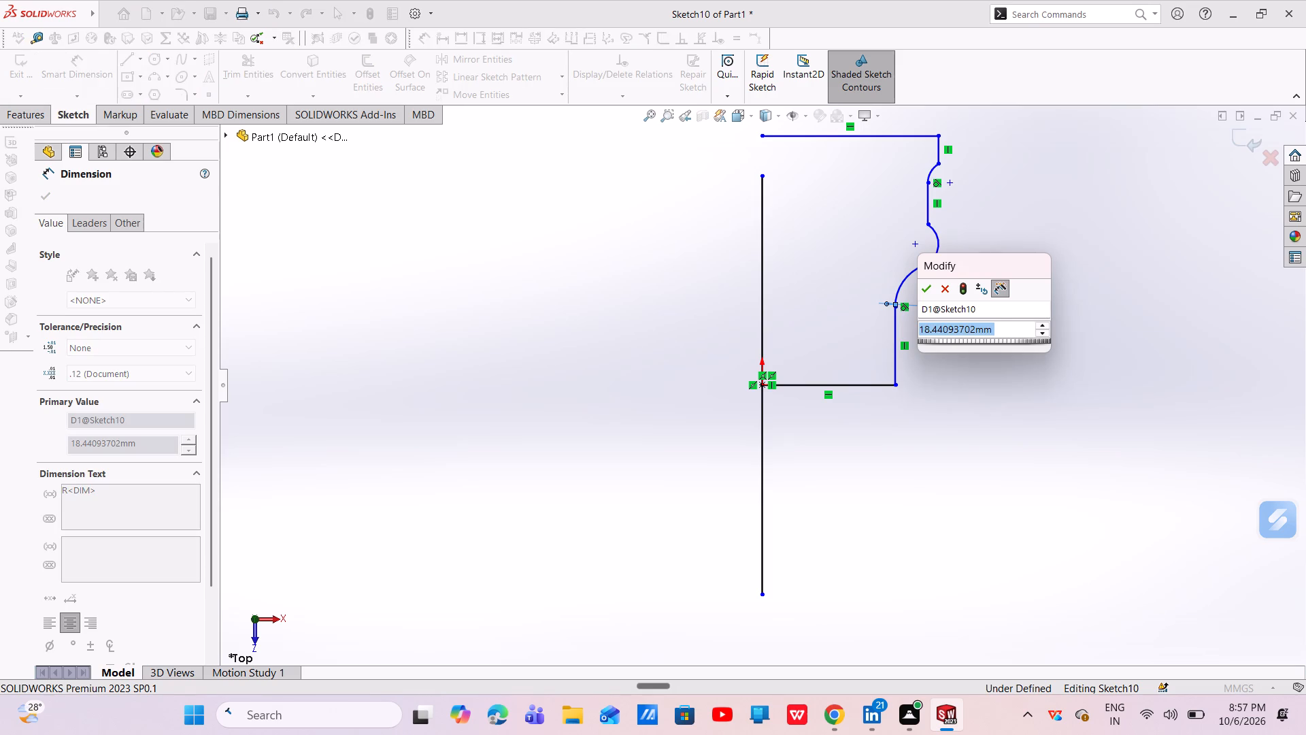
{"action": "key", "text": "BackSpace"}
{"action": "type", "text": "12"}
{"action": "key", "text": "Return"}
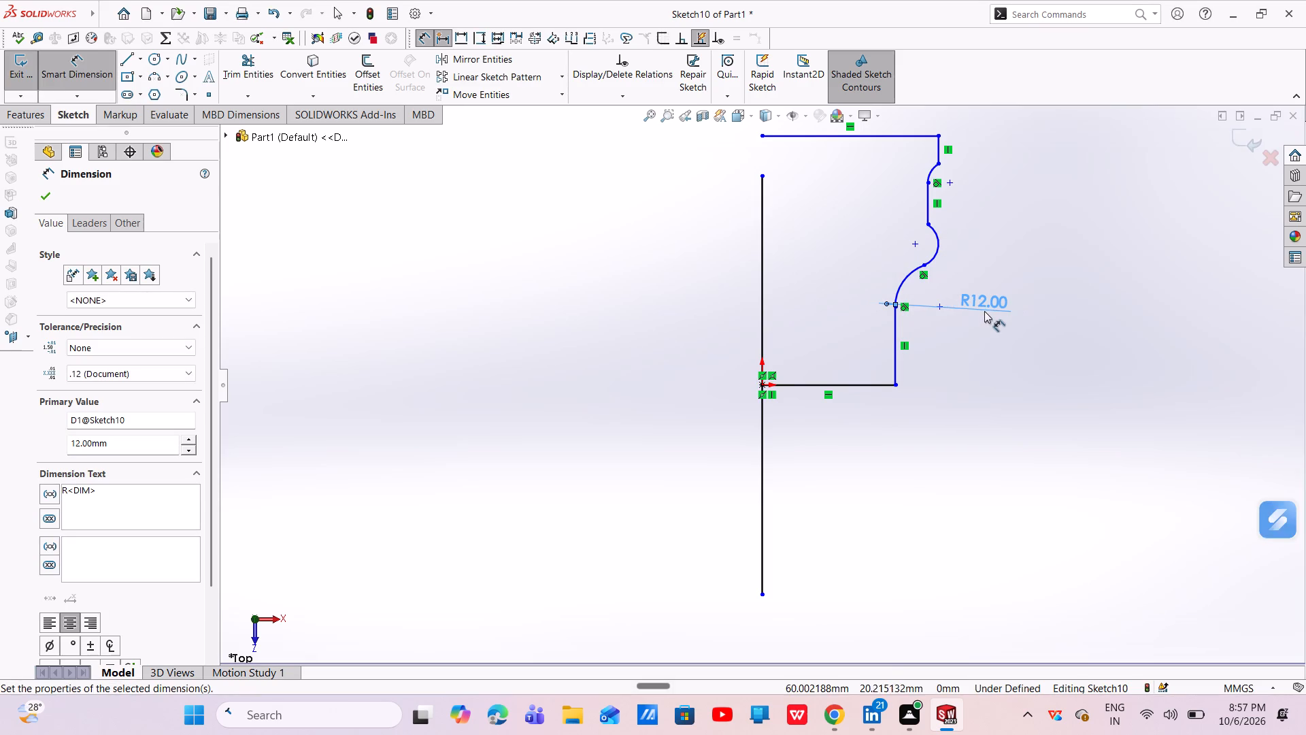
Dimension the outward-bulging arc above it with a radius of 12 mm.
{"action": "scroll", "coordinate": [942, 241], "scroll_direction": "down", "scroll_amount": 4}
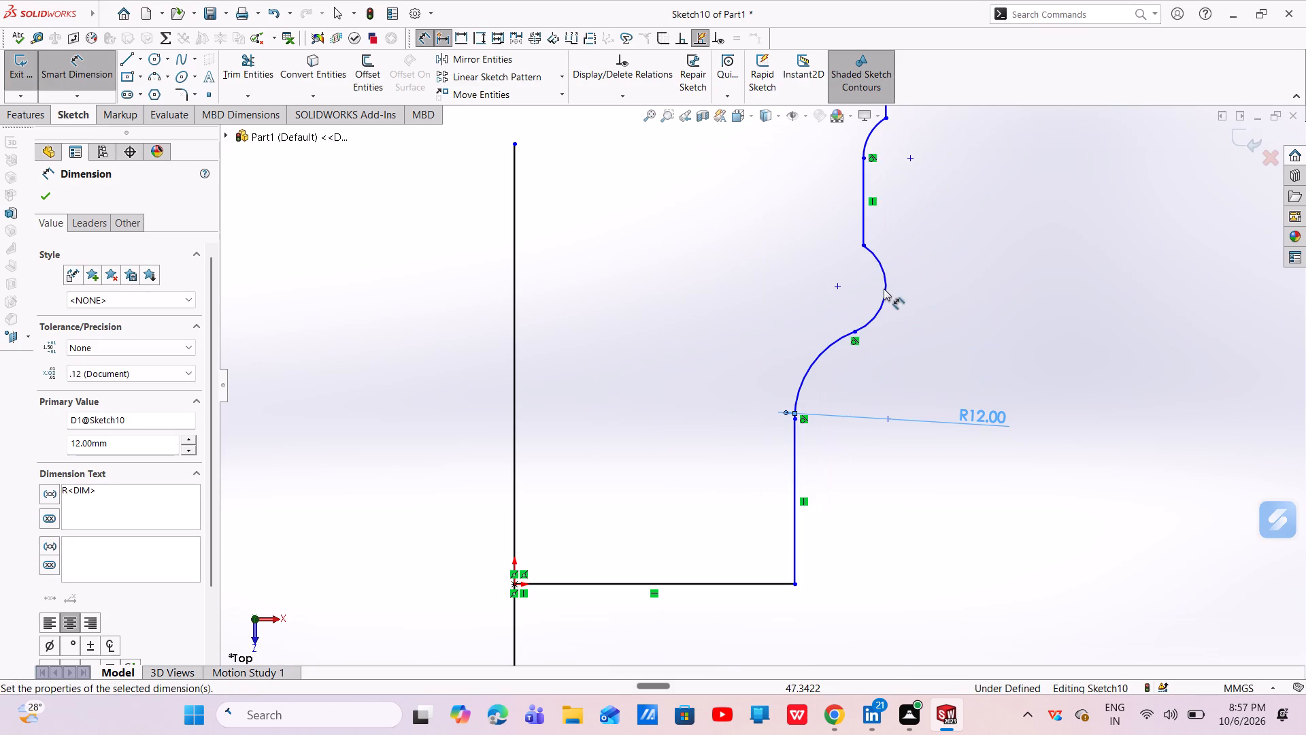
{"action": "left_click", "coordinate": [884, 289]}
{"action": "left_click", "coordinate": [984, 270]}
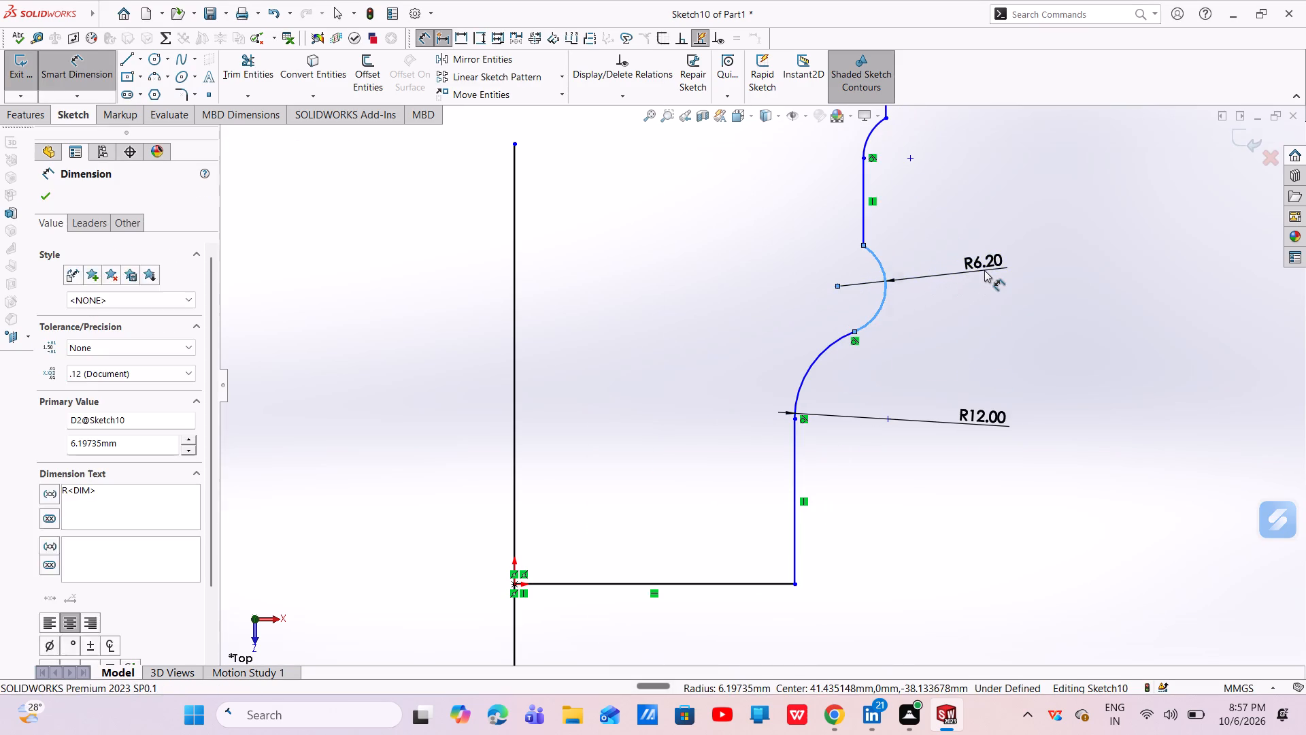
{"action": "key", "text": "BackSpace"}
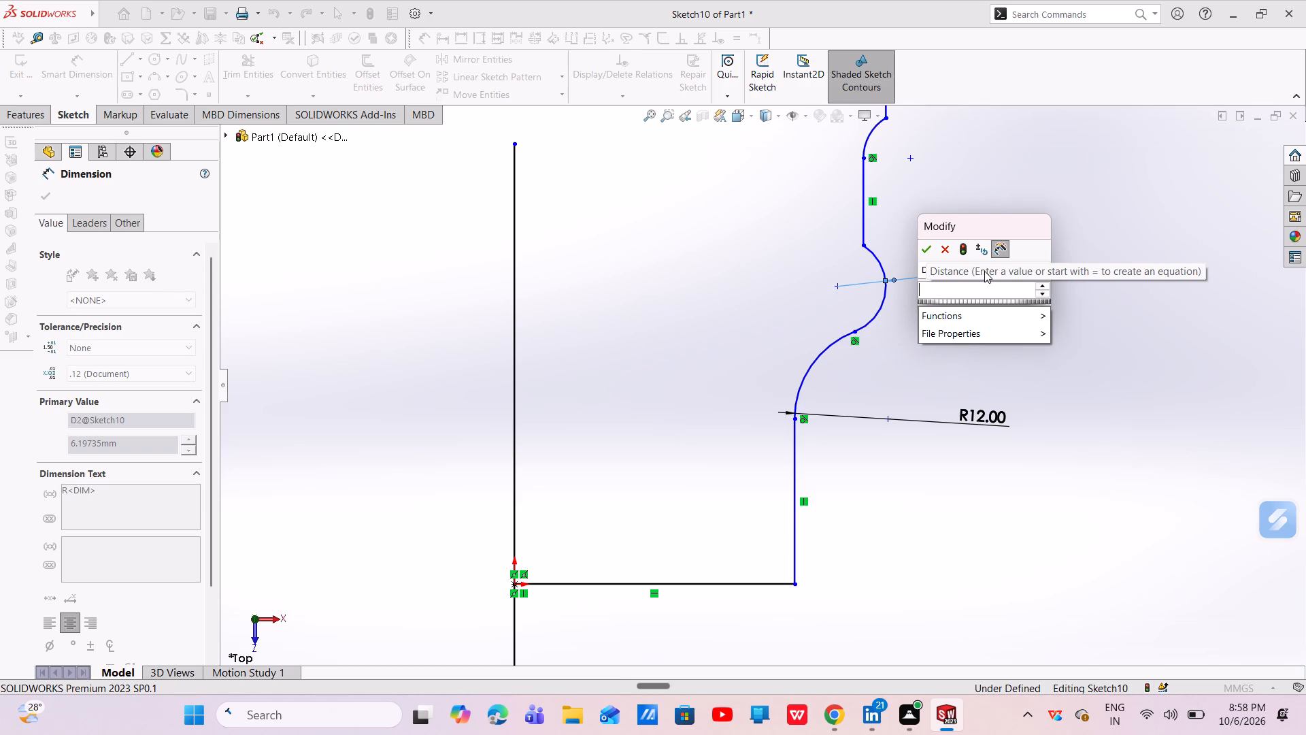
{"action": "type", "text": "12"}
{"action": "key", "text": "Return"}
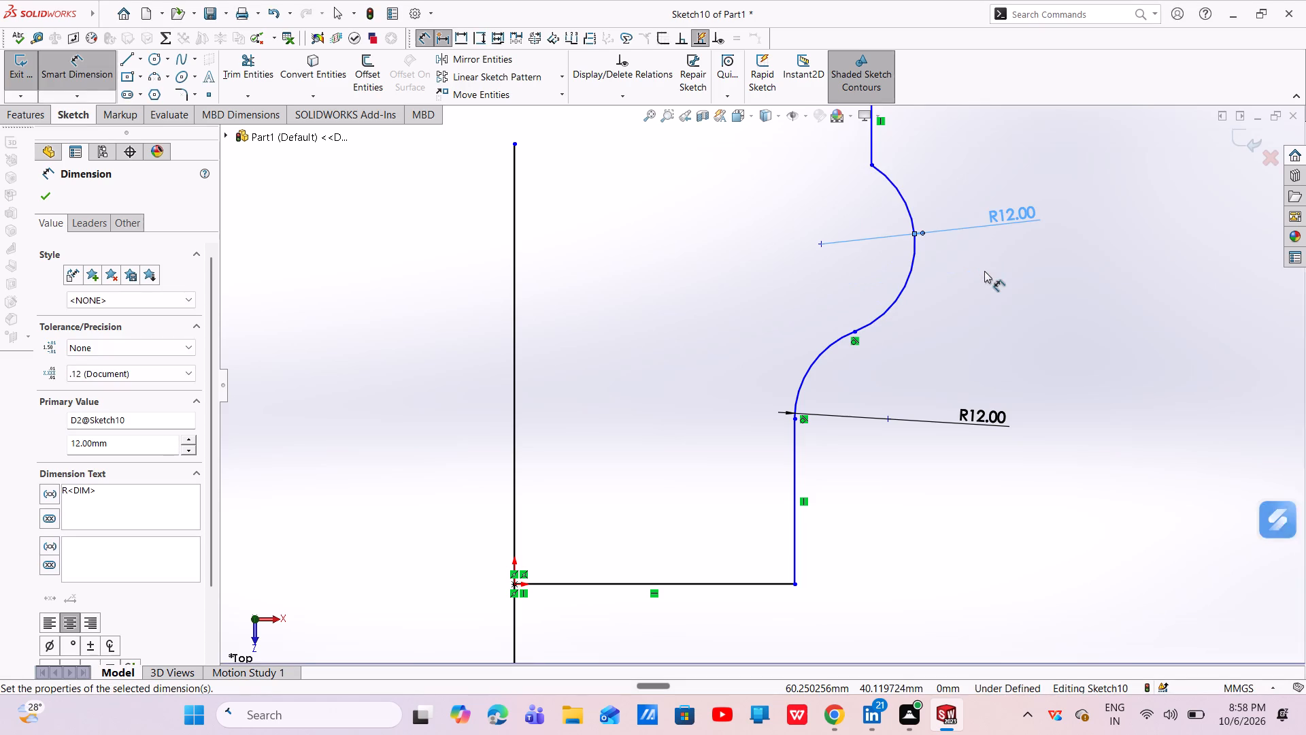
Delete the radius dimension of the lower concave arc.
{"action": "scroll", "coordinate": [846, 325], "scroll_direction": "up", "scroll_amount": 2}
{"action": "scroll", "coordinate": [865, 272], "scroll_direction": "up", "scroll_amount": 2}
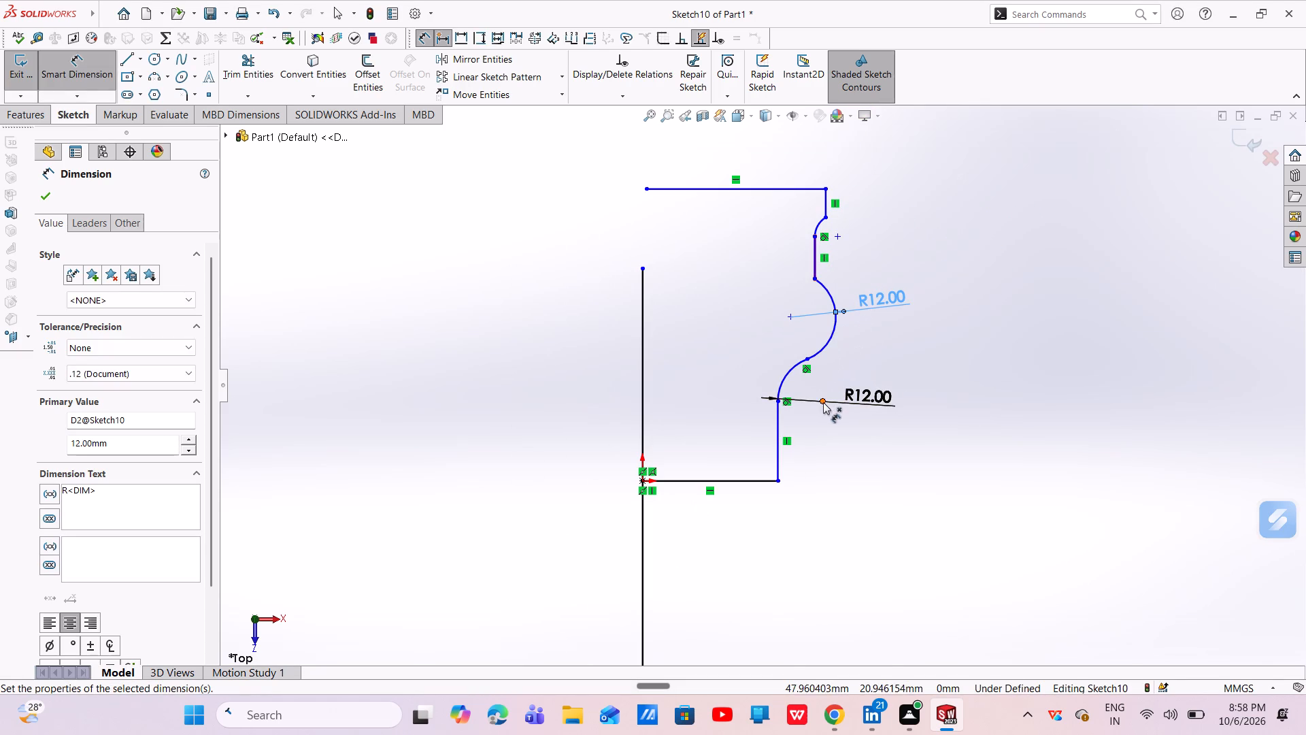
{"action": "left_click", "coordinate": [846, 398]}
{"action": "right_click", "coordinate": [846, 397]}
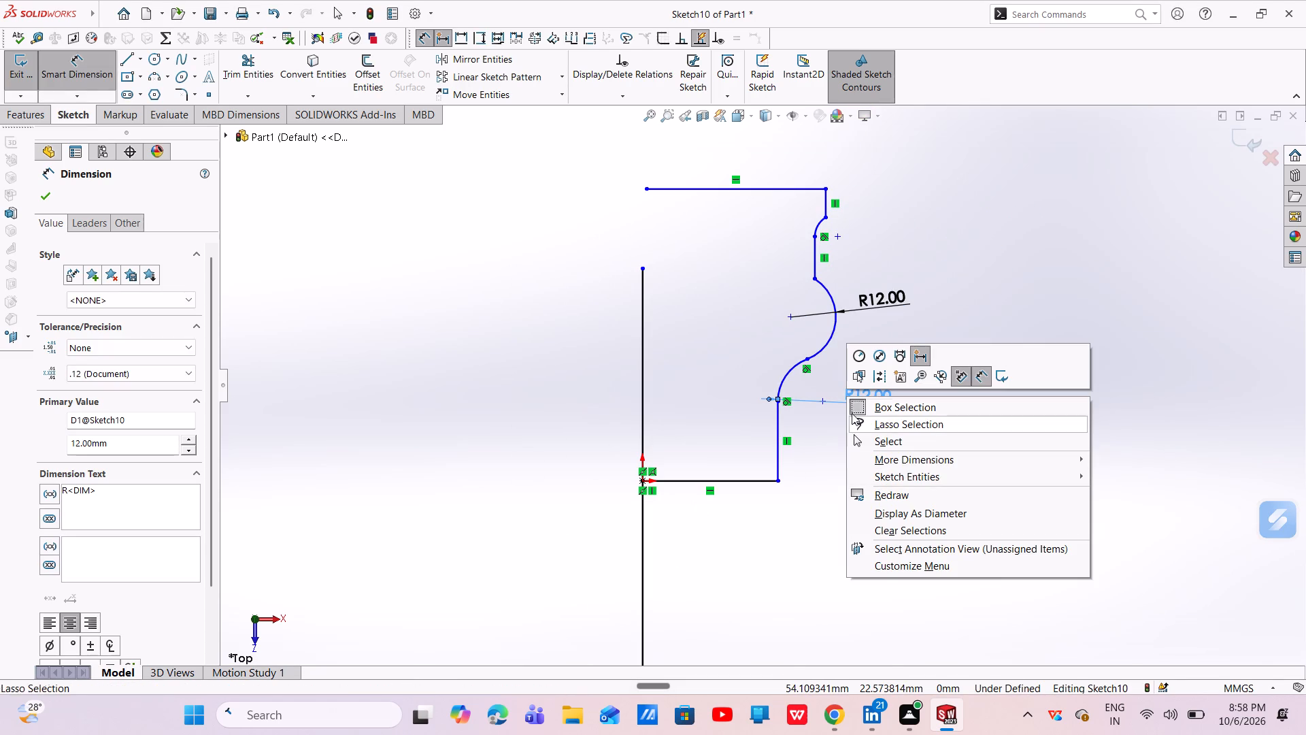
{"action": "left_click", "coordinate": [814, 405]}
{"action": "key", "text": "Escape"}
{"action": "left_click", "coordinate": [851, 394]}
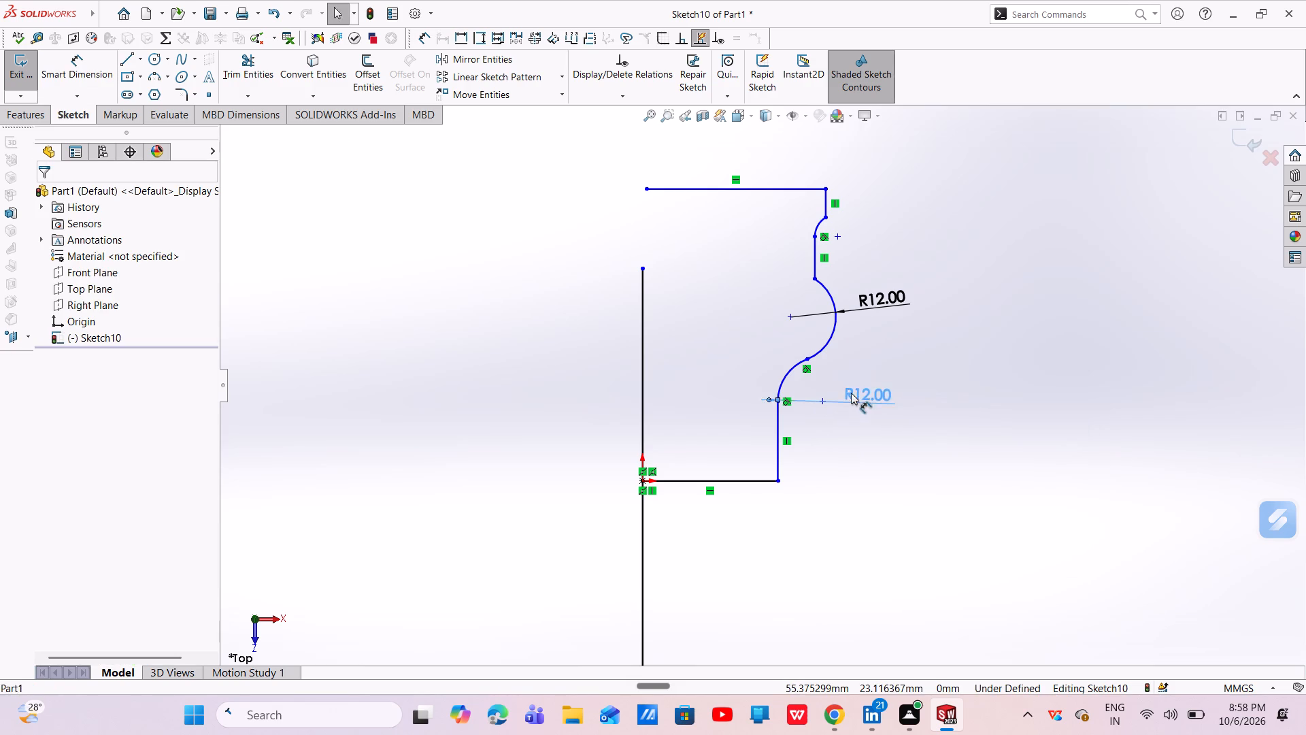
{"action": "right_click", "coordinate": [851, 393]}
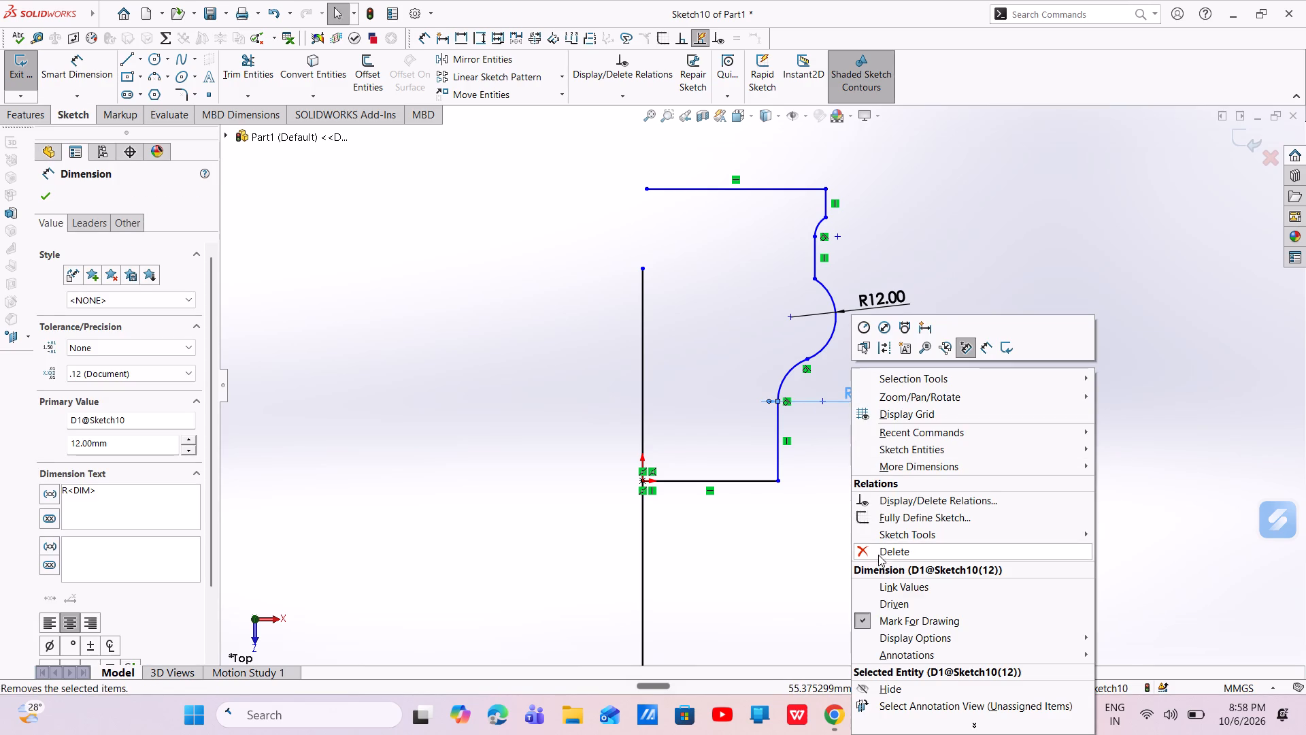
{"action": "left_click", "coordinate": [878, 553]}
Dimension the lower concave arc again with a radius of 12 mm, placing the text diagonally beyond its centre.
{"action": "scroll", "coordinate": [825, 384], "scroll_direction": "down", "scroll_amount": 3}
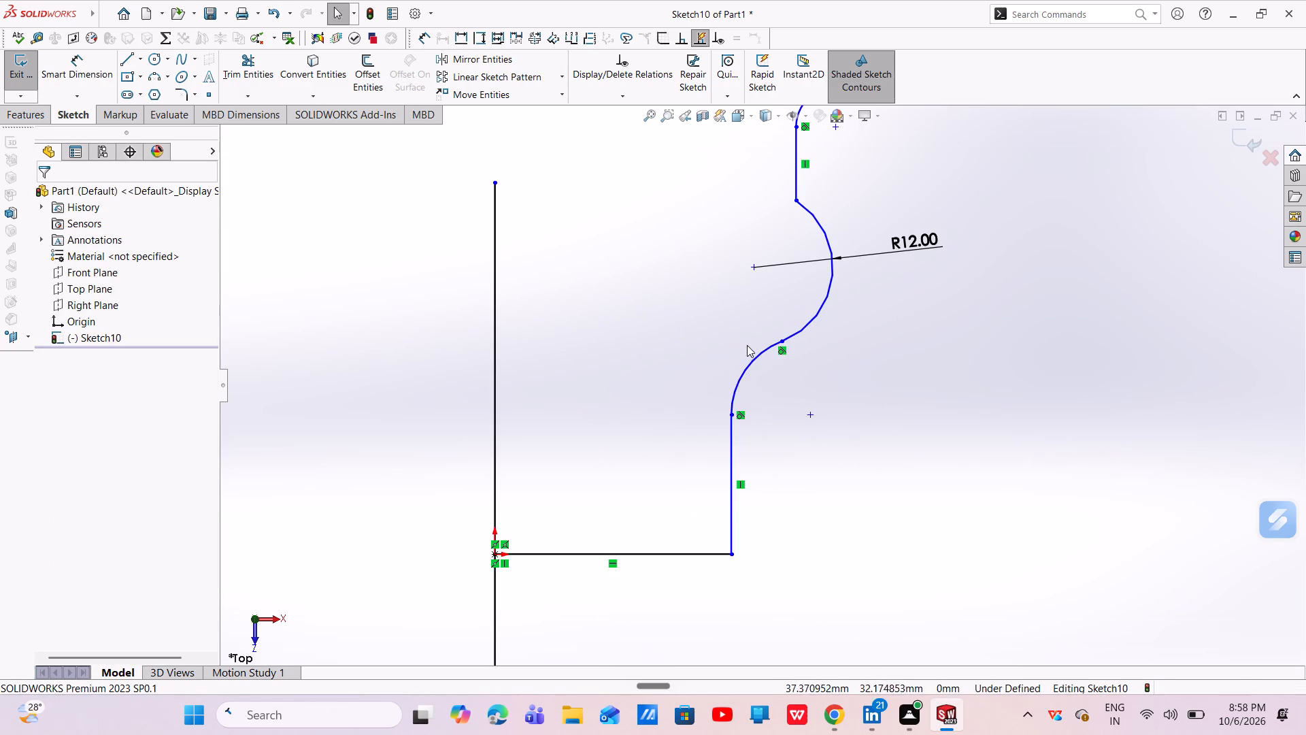
{"action": "left_click", "coordinate": [96, 78]}
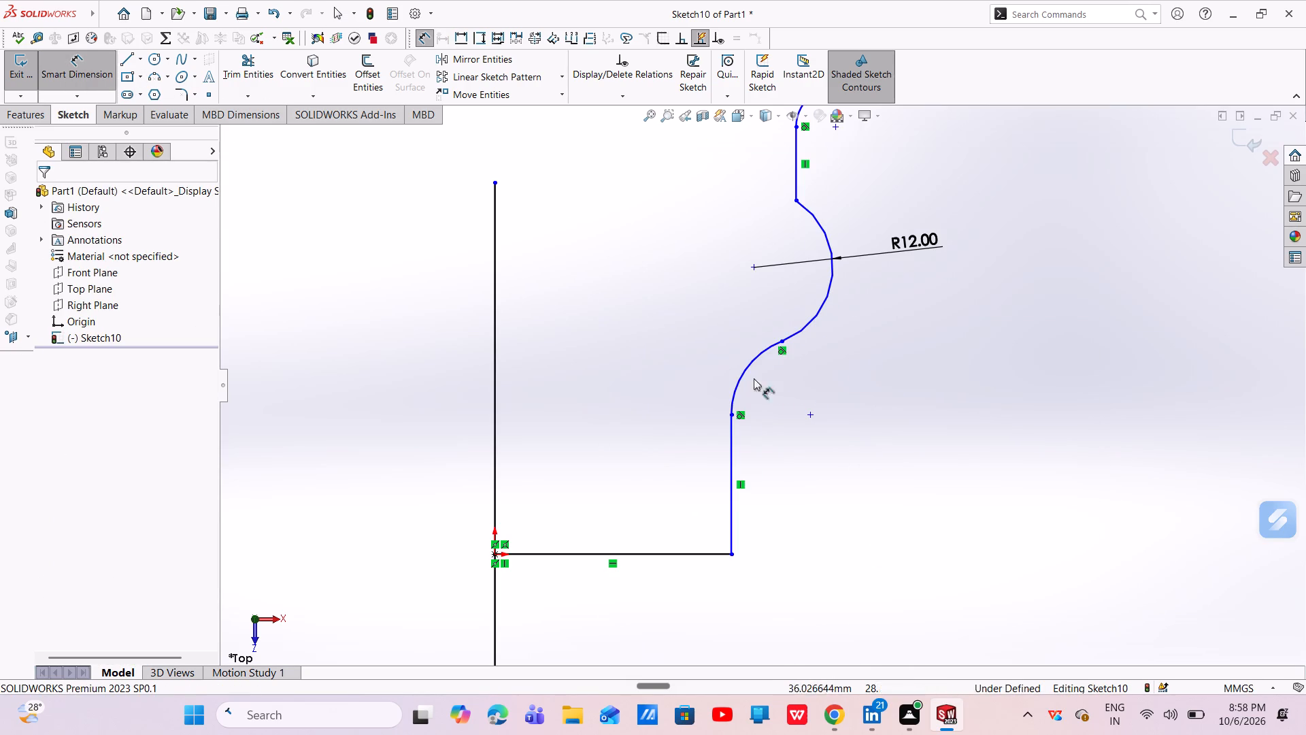
{"action": "left_click", "coordinate": [757, 359]}
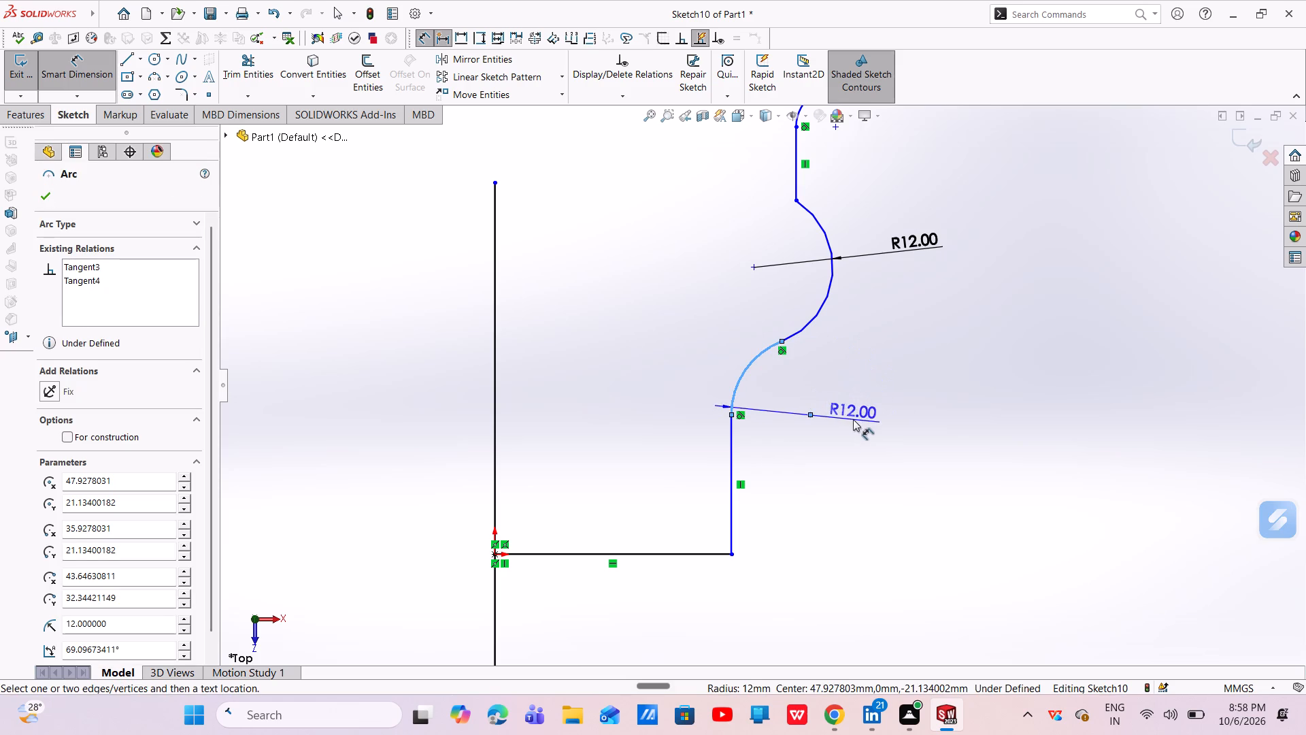
{"action": "left_click", "coordinate": [872, 455]}
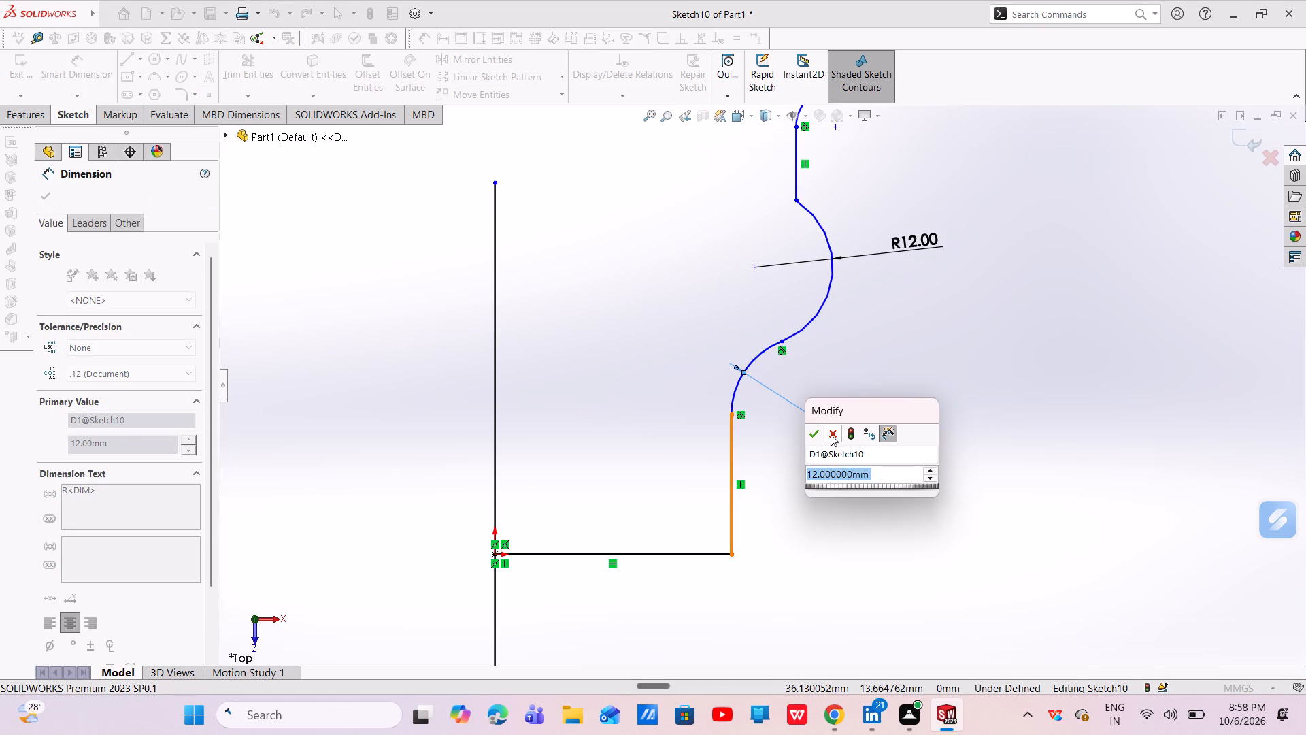
{"action": "left_click", "coordinate": [816, 430]}
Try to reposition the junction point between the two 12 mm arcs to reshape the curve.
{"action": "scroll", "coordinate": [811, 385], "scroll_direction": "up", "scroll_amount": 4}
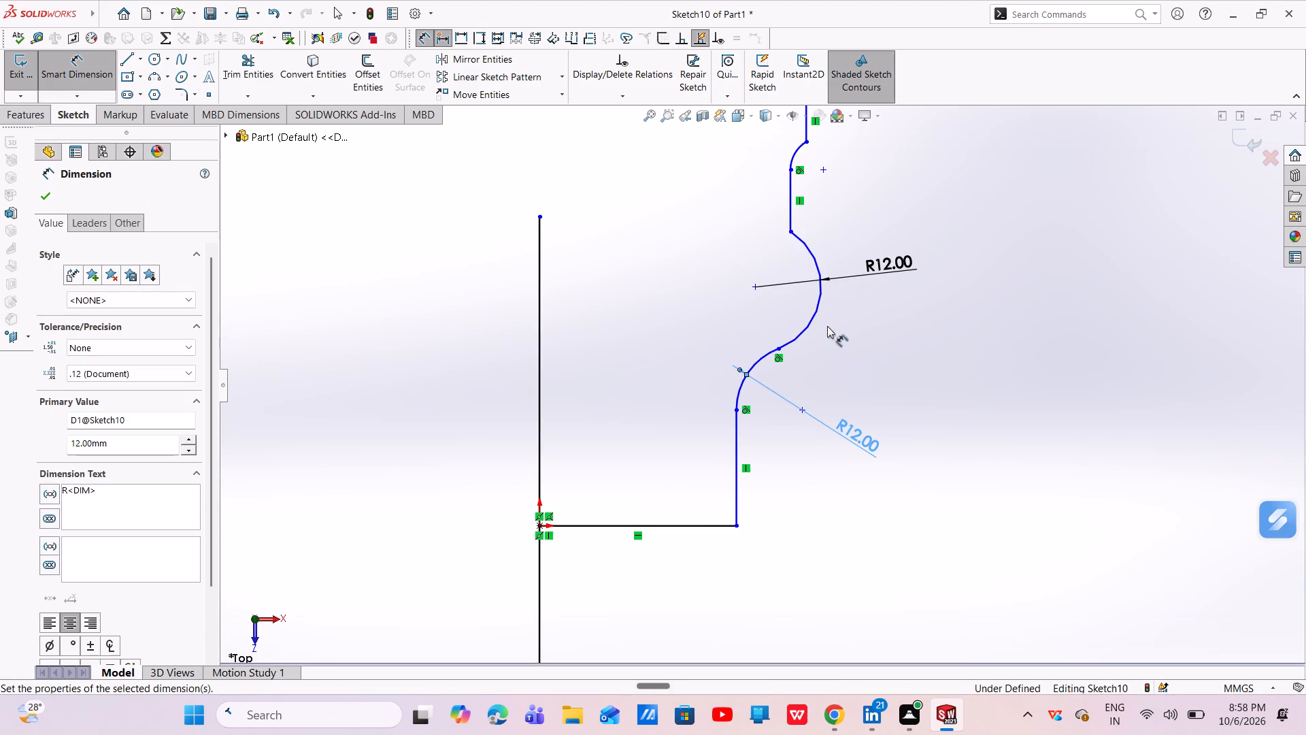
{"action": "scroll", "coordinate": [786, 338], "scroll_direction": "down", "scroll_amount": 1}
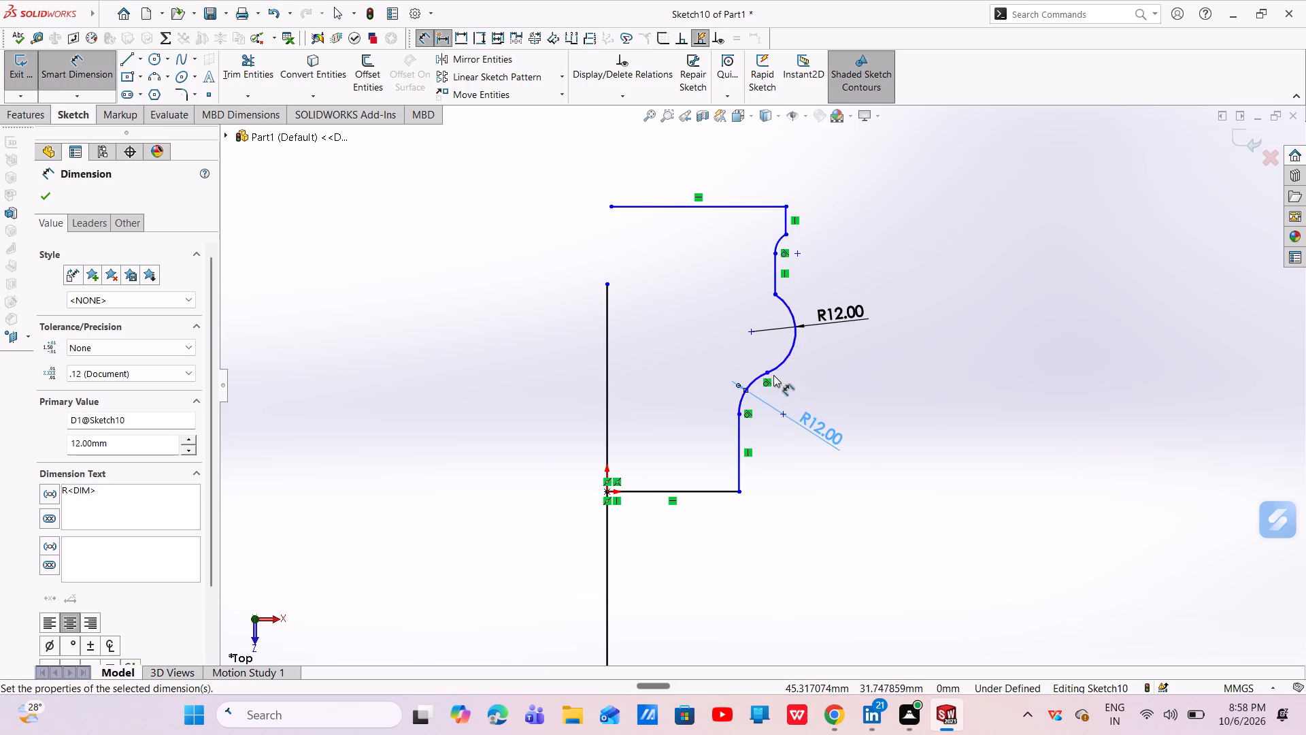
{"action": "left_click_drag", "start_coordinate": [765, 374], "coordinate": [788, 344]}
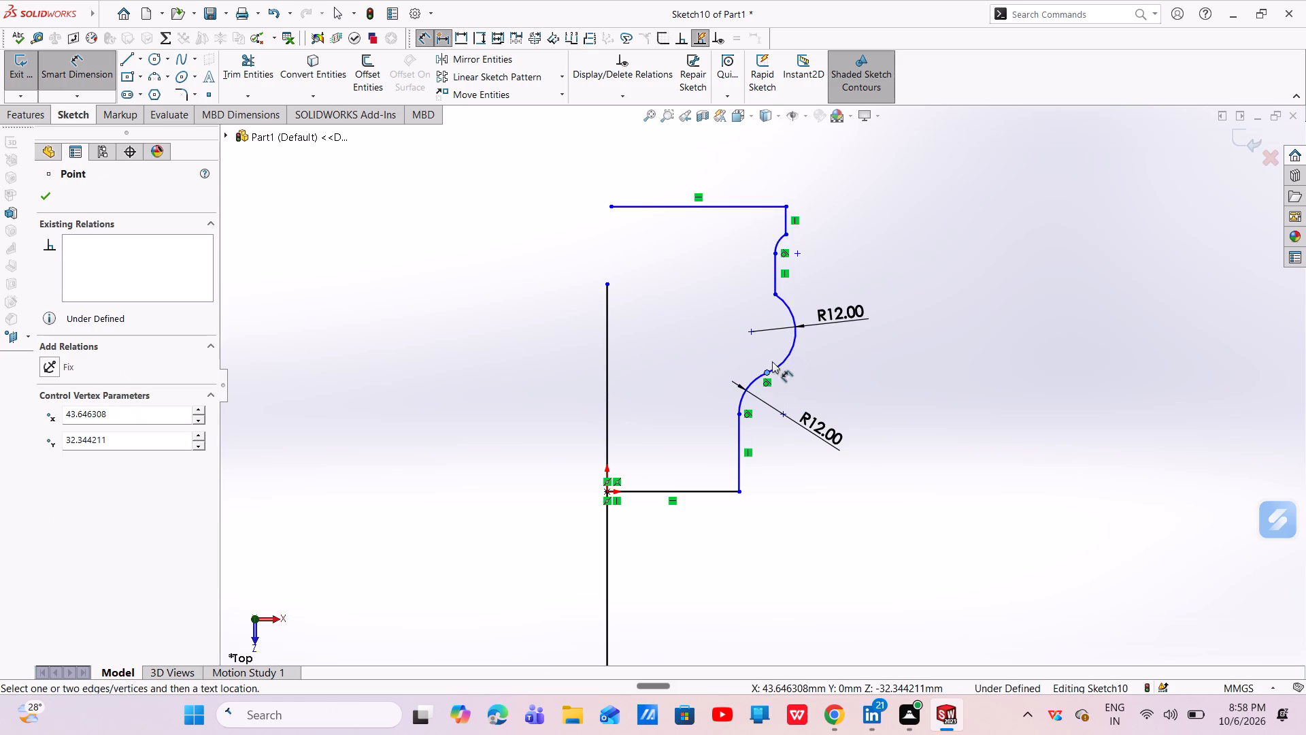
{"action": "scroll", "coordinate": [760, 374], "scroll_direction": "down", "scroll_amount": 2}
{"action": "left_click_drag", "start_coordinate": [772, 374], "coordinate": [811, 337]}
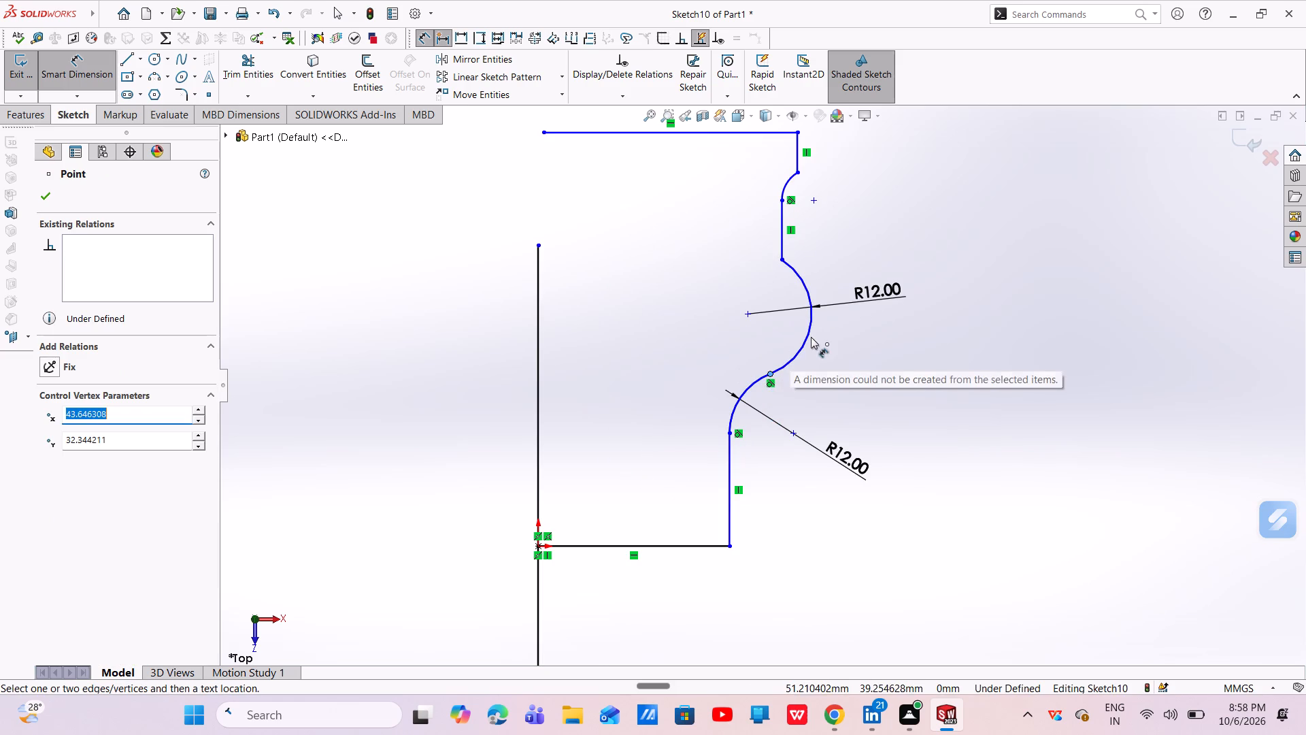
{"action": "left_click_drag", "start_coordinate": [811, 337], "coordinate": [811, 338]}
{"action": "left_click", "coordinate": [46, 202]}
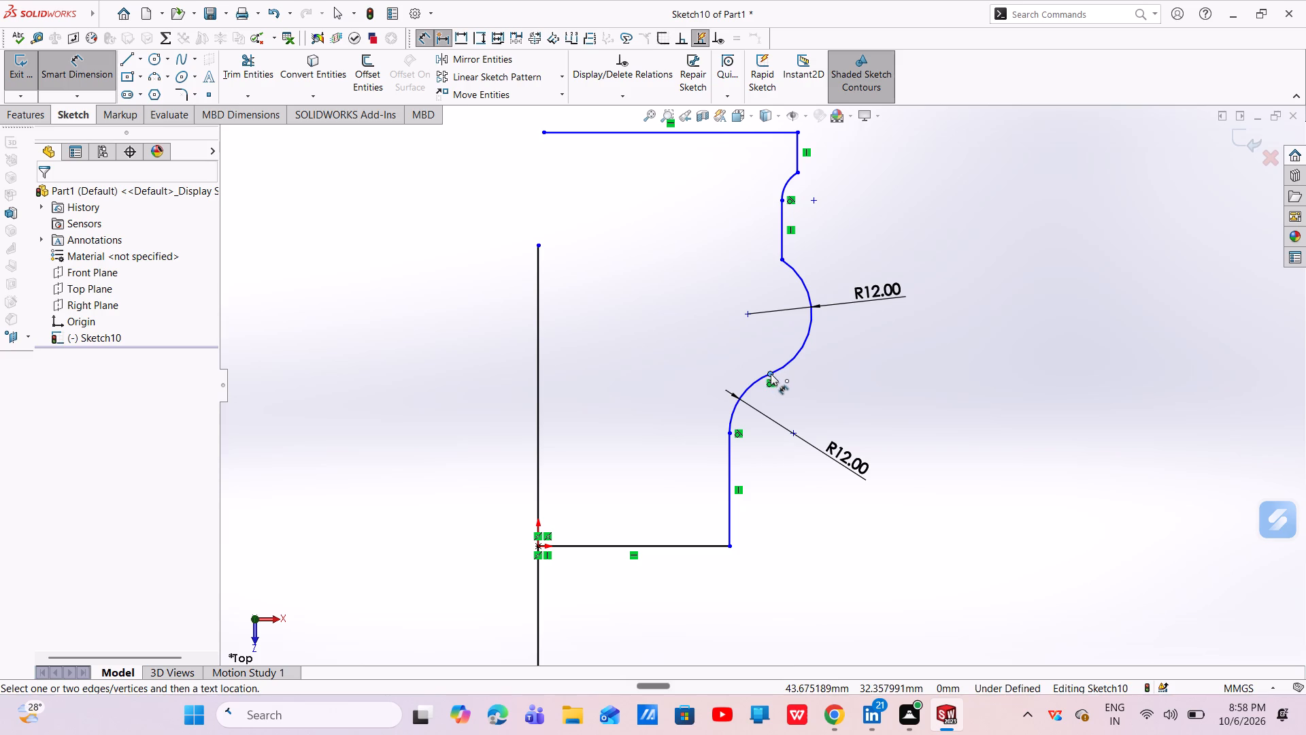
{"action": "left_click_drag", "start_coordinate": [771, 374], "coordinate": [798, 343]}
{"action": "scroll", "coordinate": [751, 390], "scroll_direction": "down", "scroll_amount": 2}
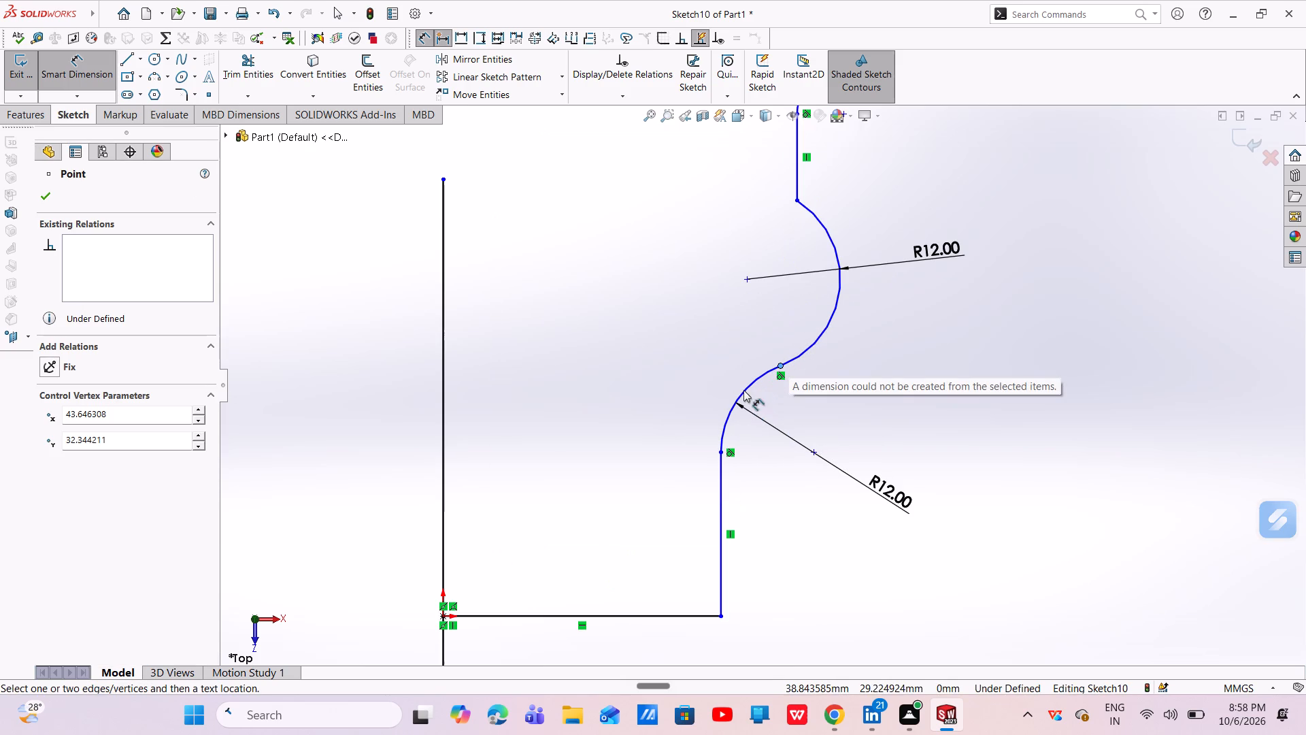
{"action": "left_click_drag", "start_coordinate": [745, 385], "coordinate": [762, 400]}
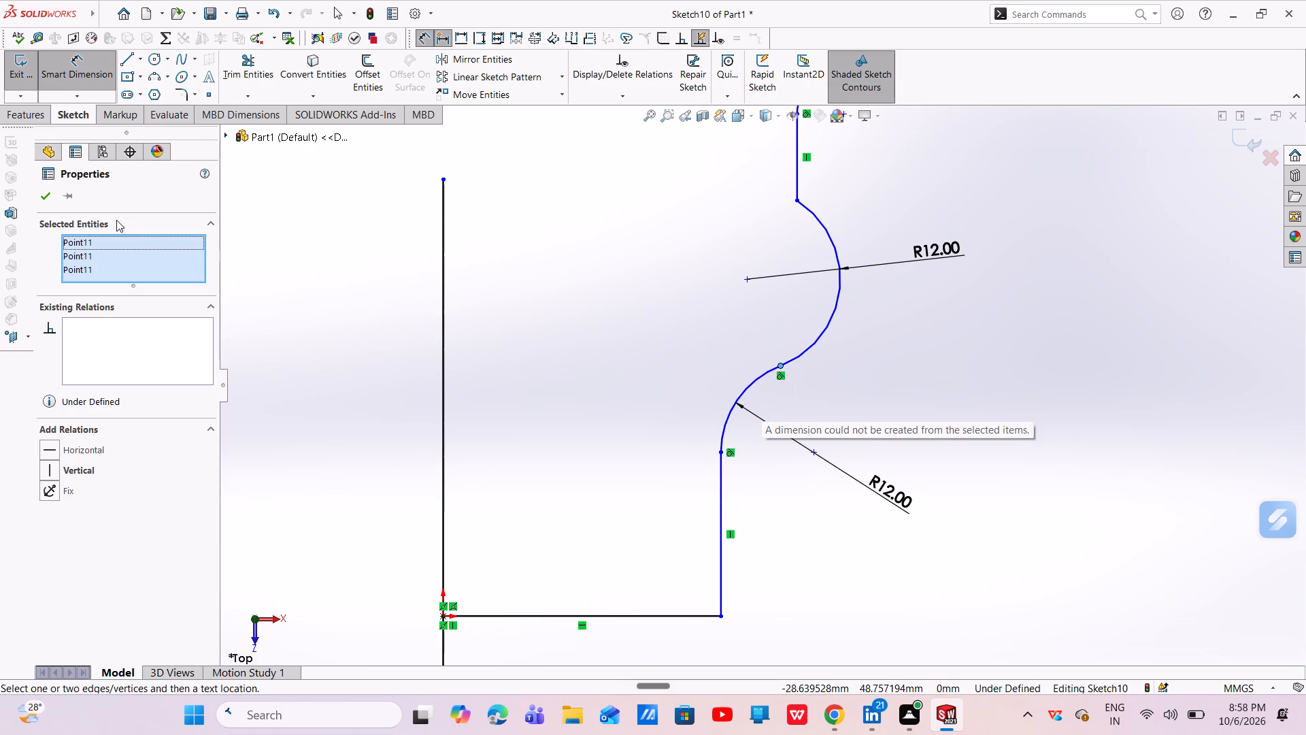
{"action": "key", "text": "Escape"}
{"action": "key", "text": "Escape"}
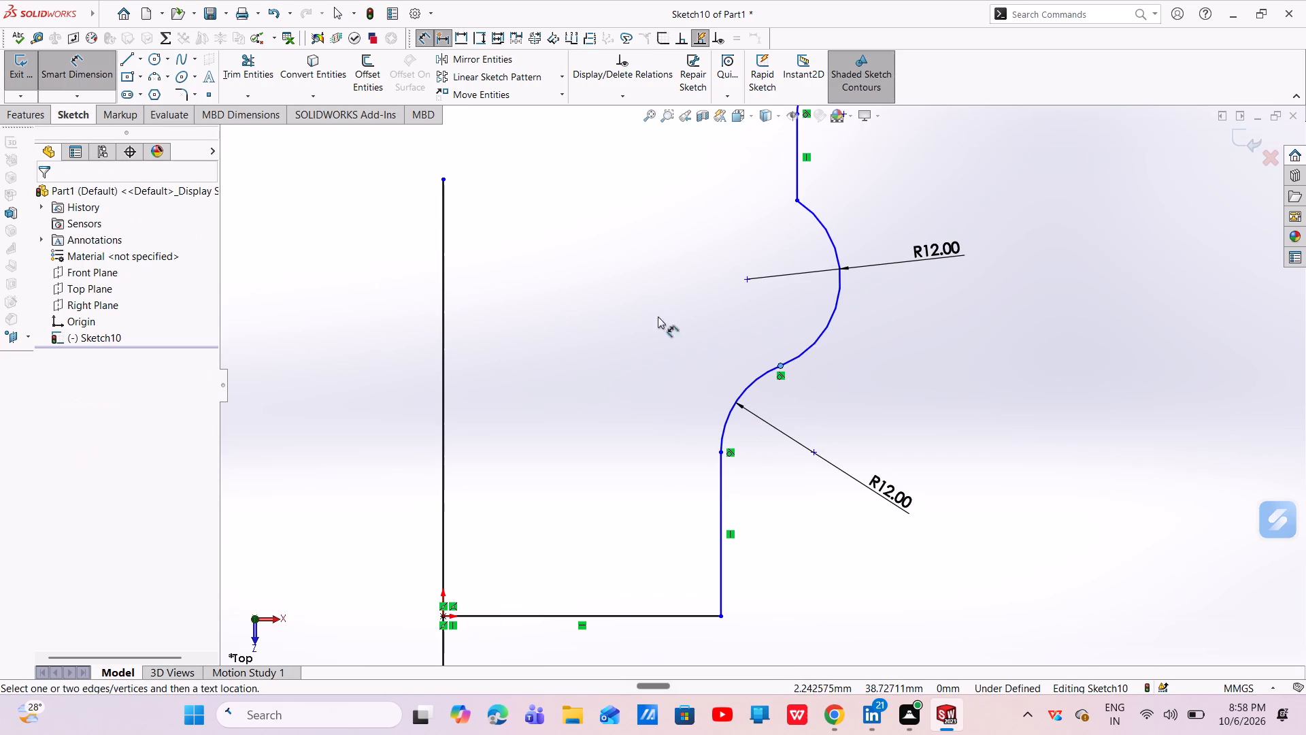
Dimension the small concave arc near the top of the profile with a radius of 5 mm.
{"action": "key", "text": "Escape"}
{"action": "scroll", "coordinate": [766, 324], "scroll_direction": "up", "scroll_amount": 7}
{"action": "scroll", "coordinate": [807, 277], "scroll_direction": "down", "scroll_amount": 1}
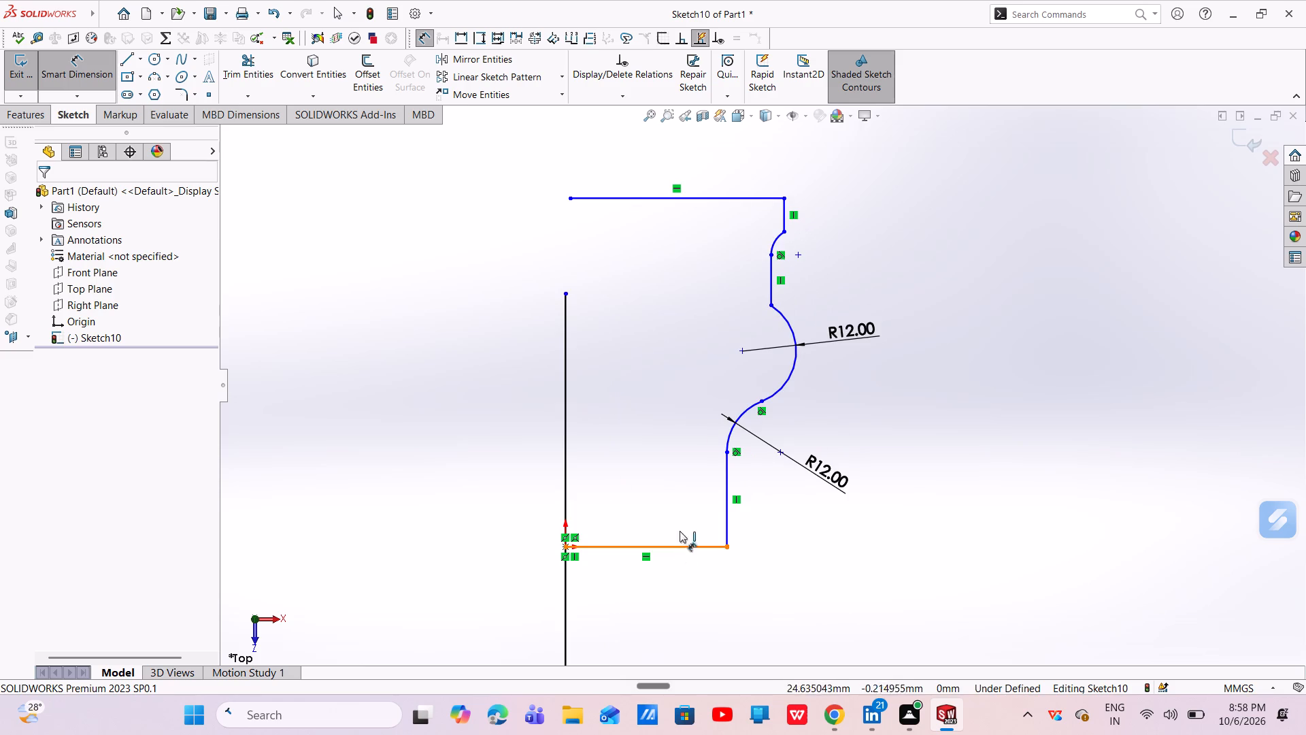
{"action": "left_click", "coordinate": [773, 239]}
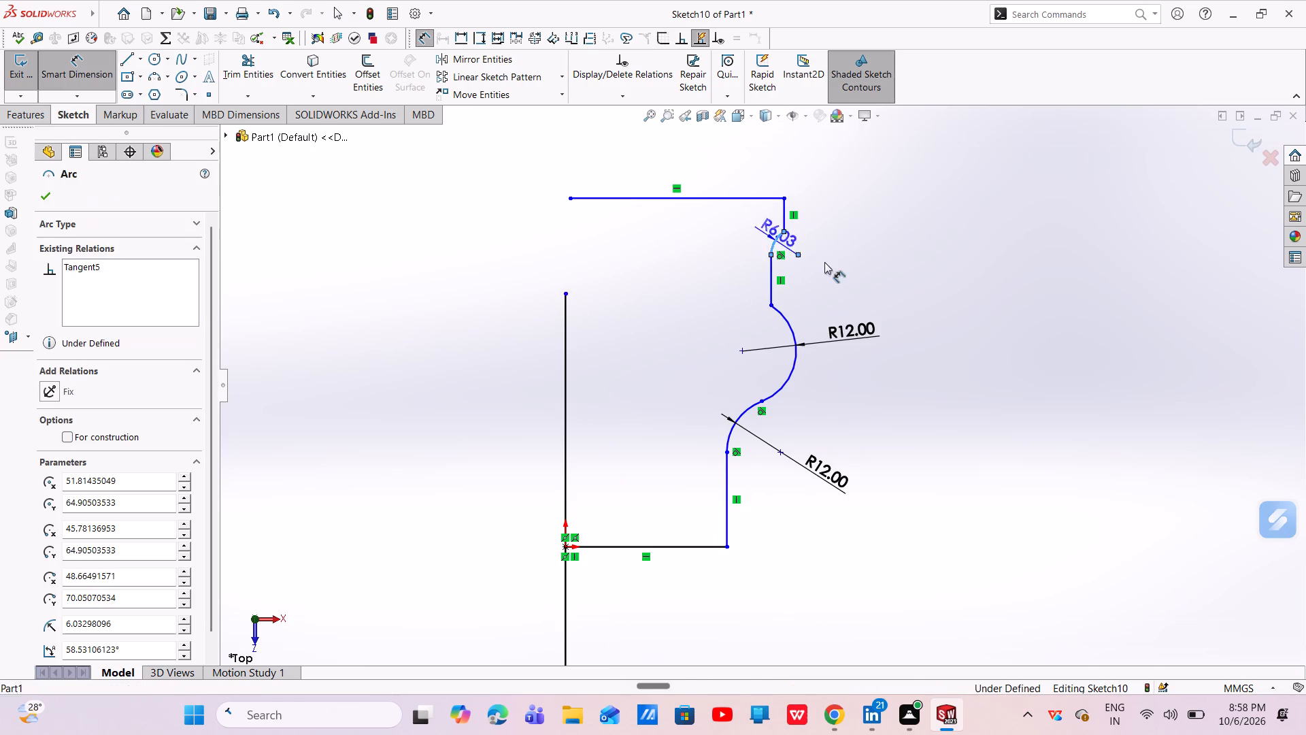
{"action": "left_click", "coordinate": [842, 280]}
{"action": "key", "text": "BackSpace"}
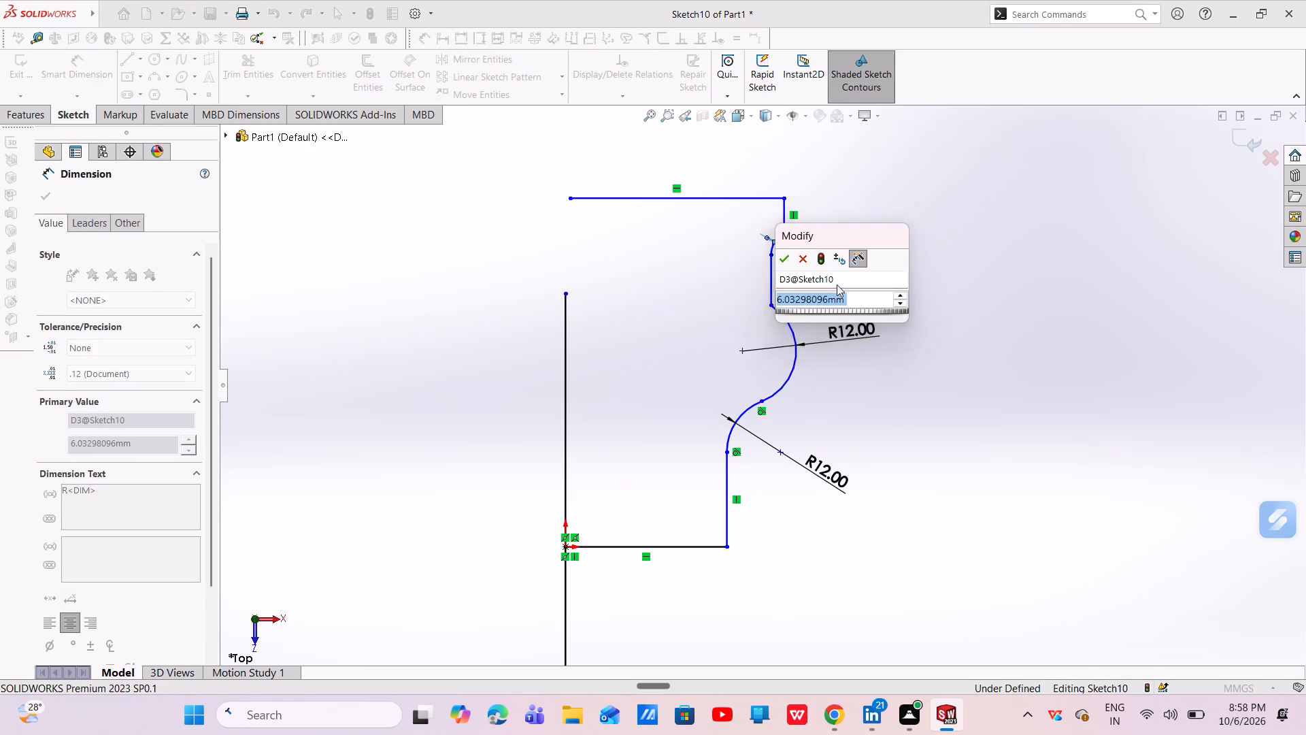
{"action": "key", "text": "5"}
{"action": "key", "text": "Return"}
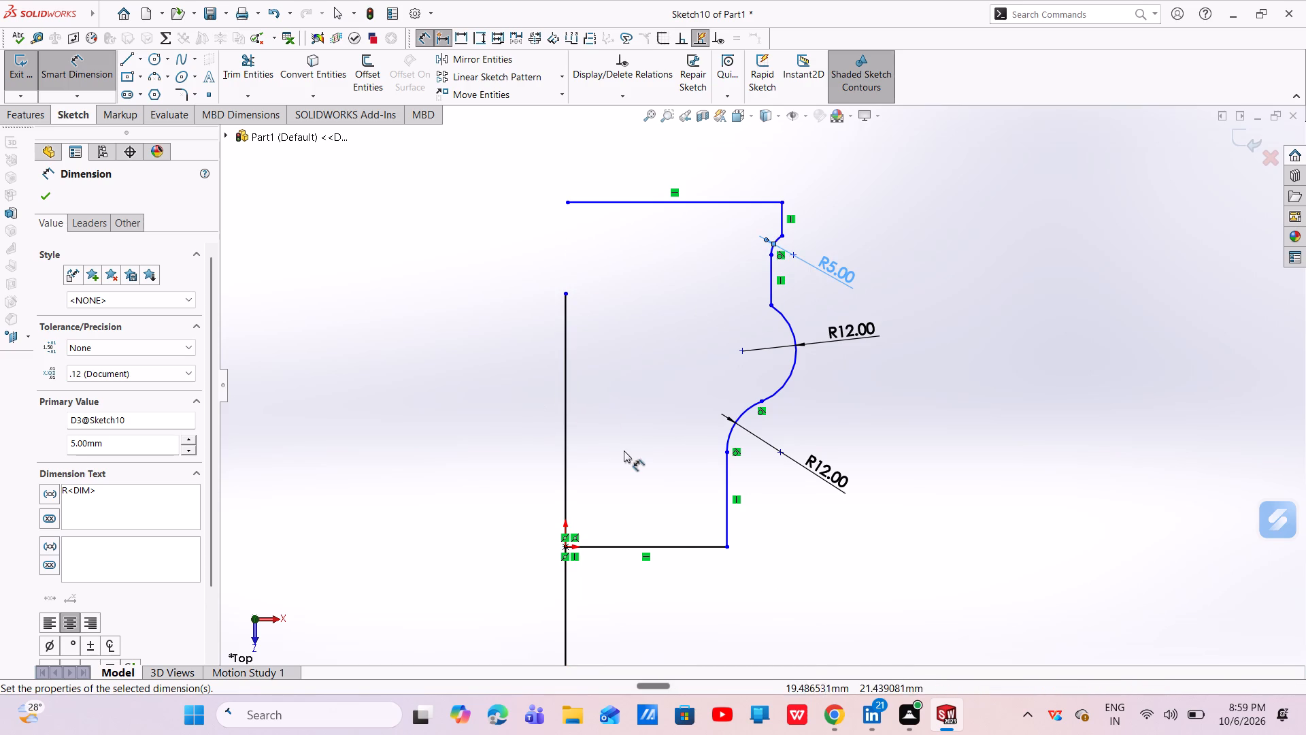
Dimension the bottom horizontal line from the origin with a length of 45 mm, placing the text below it.
{"action": "left_click", "coordinate": [682, 547]}
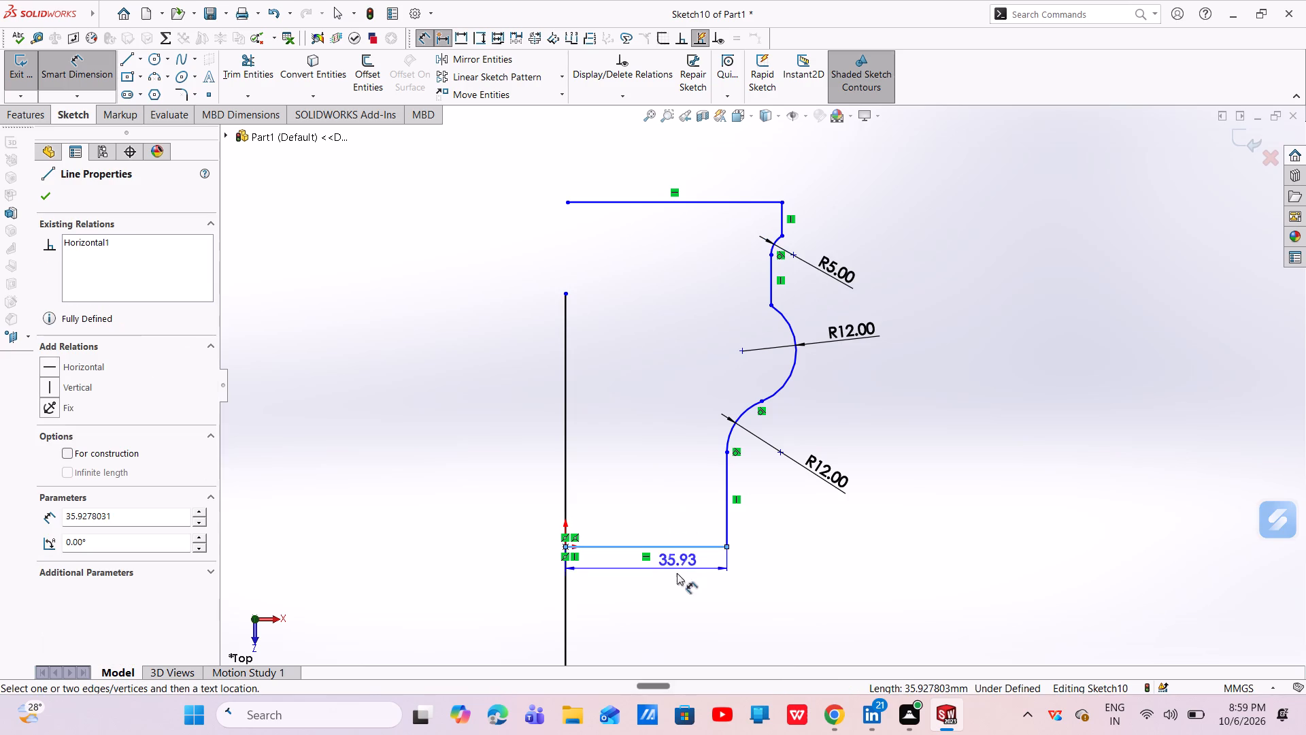
{"action": "left_click", "coordinate": [656, 591]}
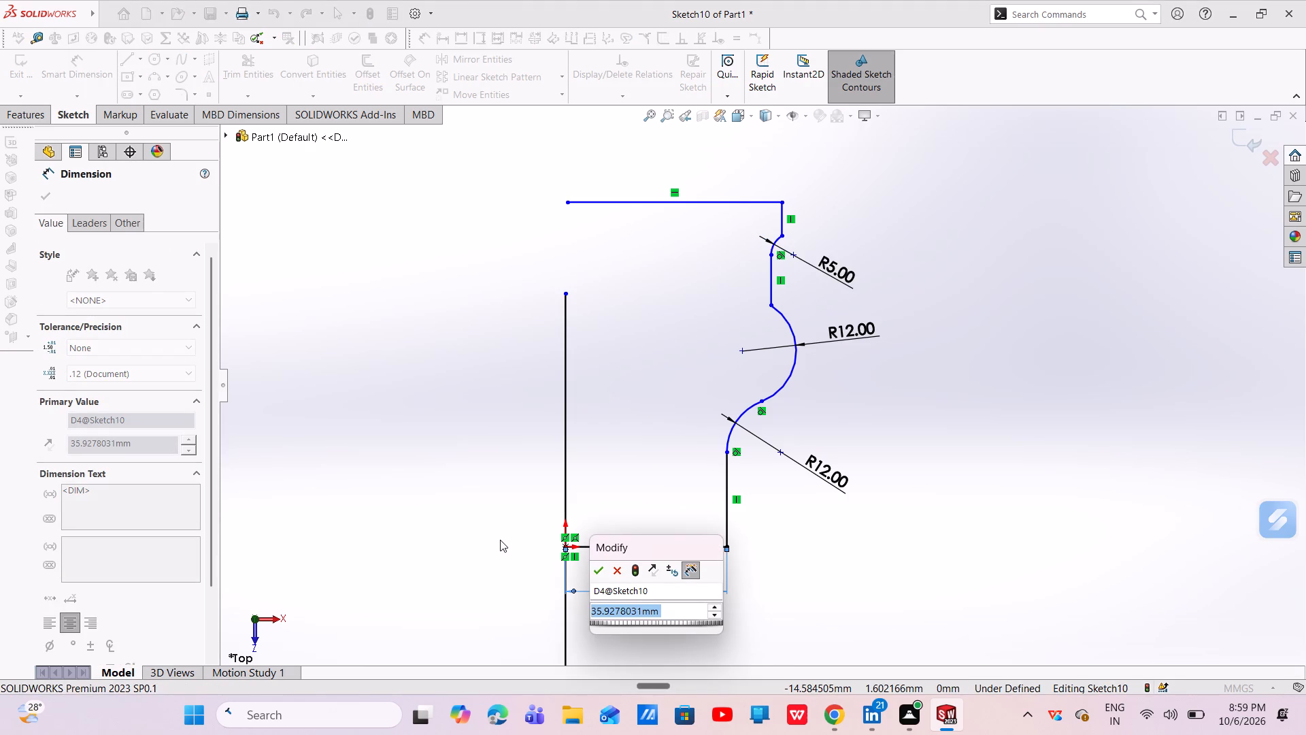
{"action": "key", "text": "BackSpace"}
{"action": "type", "text": "94"}
{"action": "key", "text": "BackSpace"}
{"action": "type", "text": "0/"}
{"action": "key", "text": "2"}
{"action": "key", "text": "Return"}
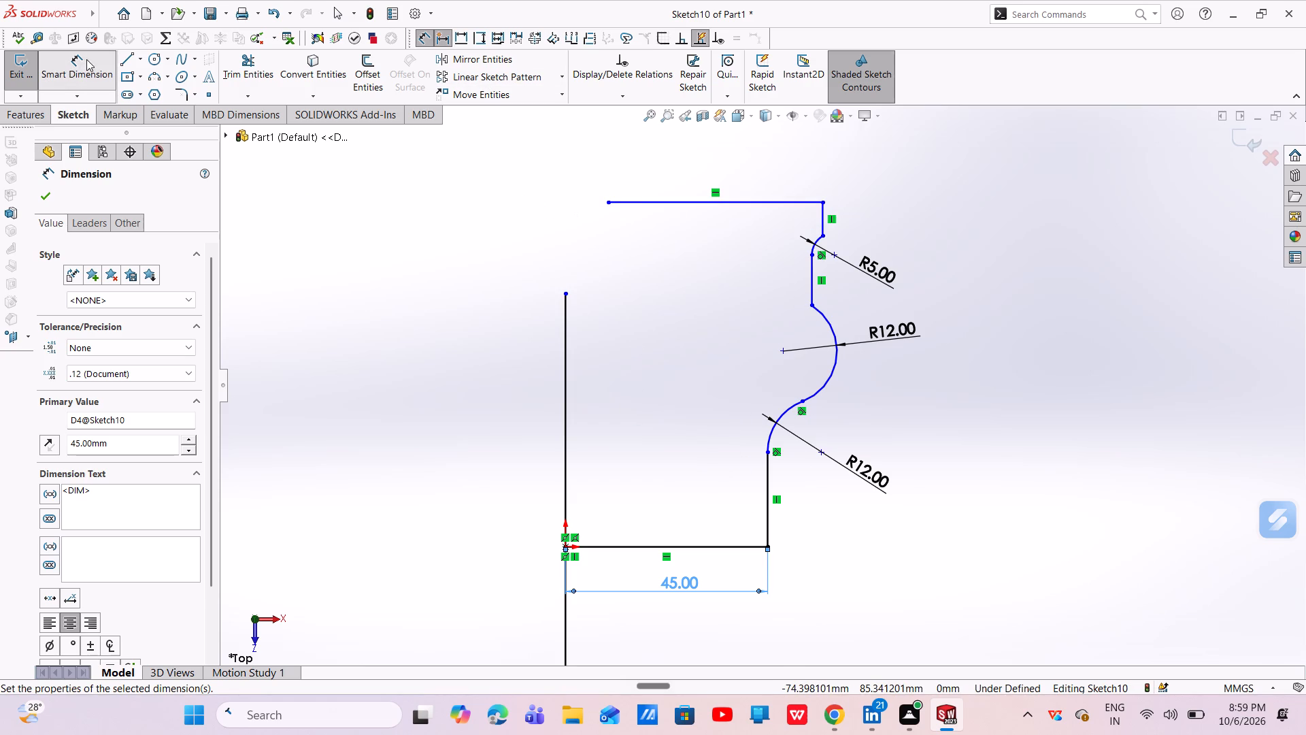
Dimension the overall profile height between the top outer corner and the bottom outer corner as 98 mm.
{"action": "left_click", "coordinate": [821, 201]}
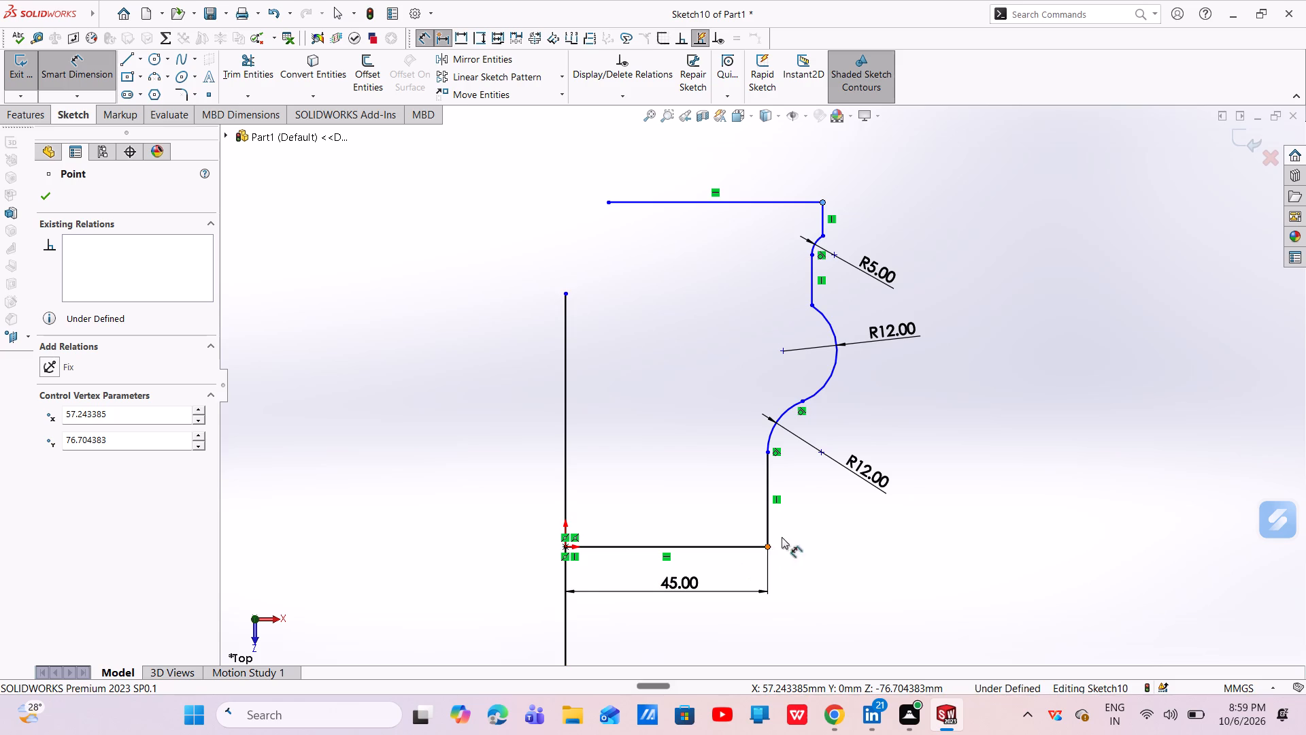
{"action": "left_click", "coordinate": [824, 201]}
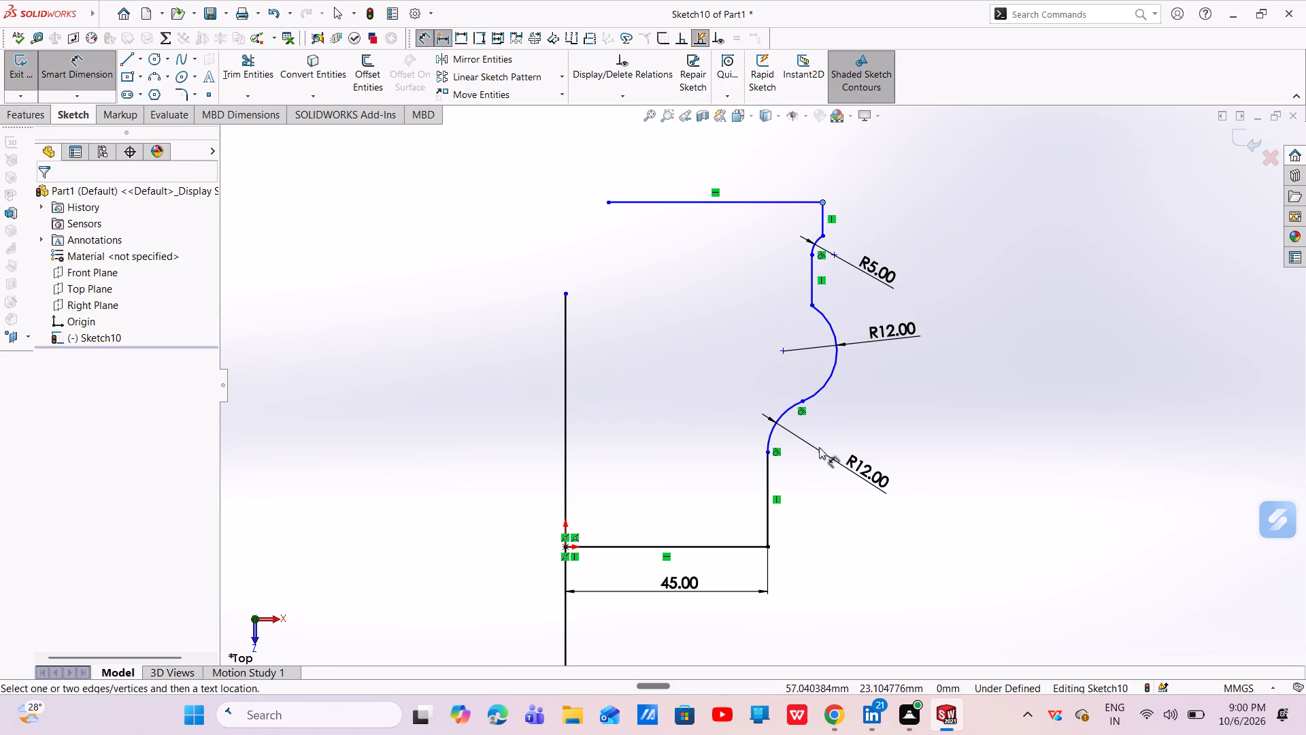
{"action": "left_click", "coordinate": [771, 549]}
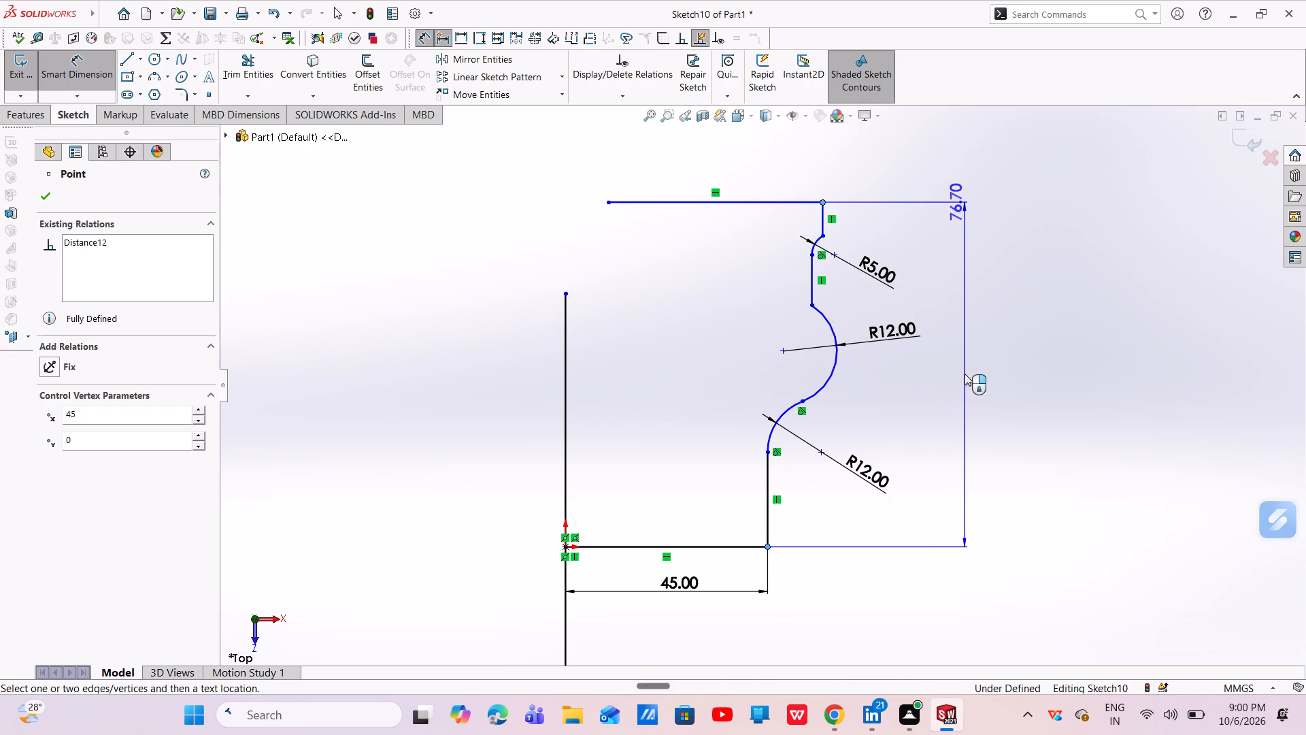
{"action": "left_click", "coordinate": [969, 413]}
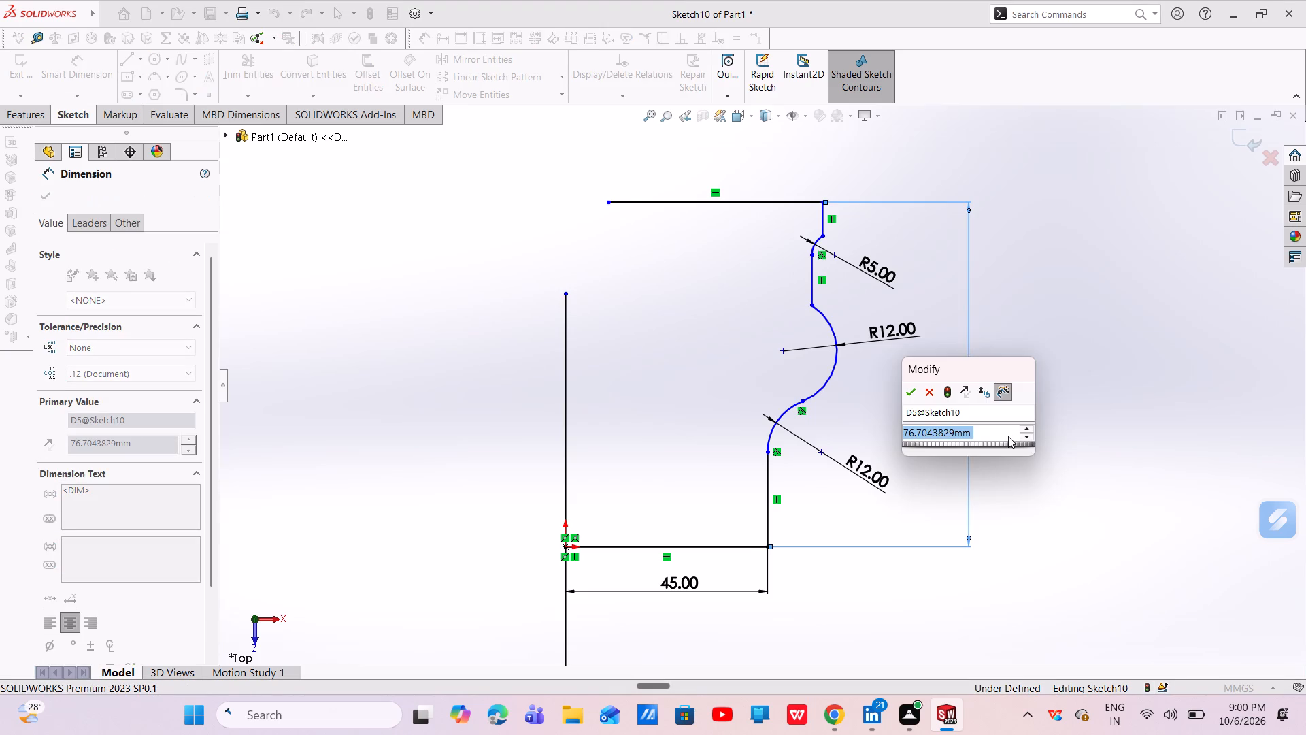
{"action": "key", "text": "BackSpace"}
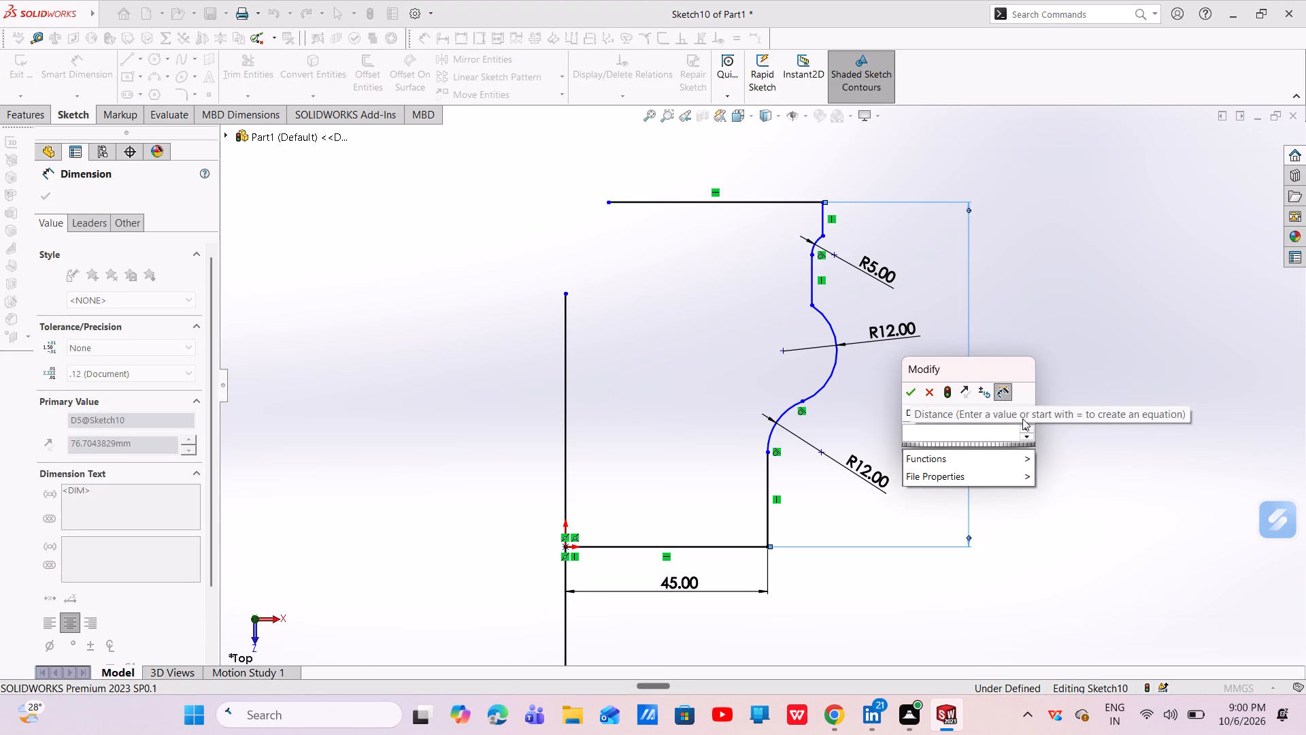
{"action": "type", "text": "98"}
{"action": "key", "text": "Return"}
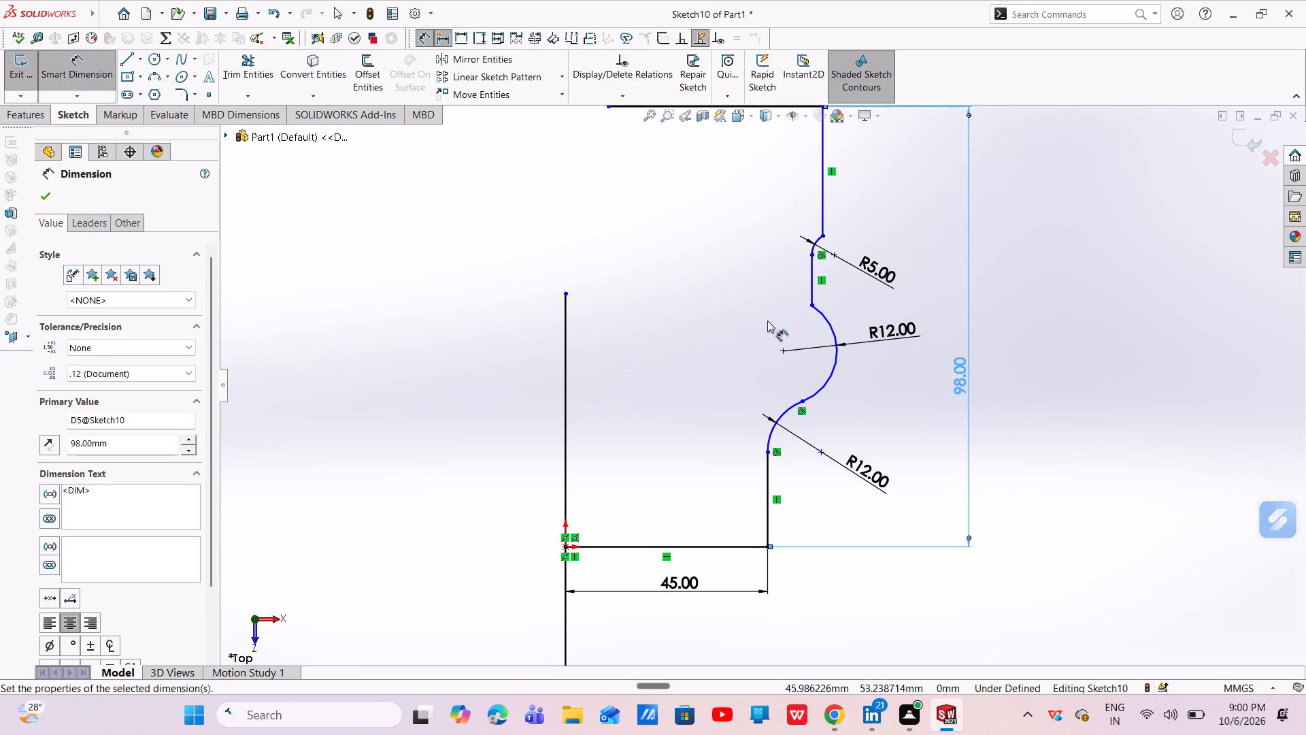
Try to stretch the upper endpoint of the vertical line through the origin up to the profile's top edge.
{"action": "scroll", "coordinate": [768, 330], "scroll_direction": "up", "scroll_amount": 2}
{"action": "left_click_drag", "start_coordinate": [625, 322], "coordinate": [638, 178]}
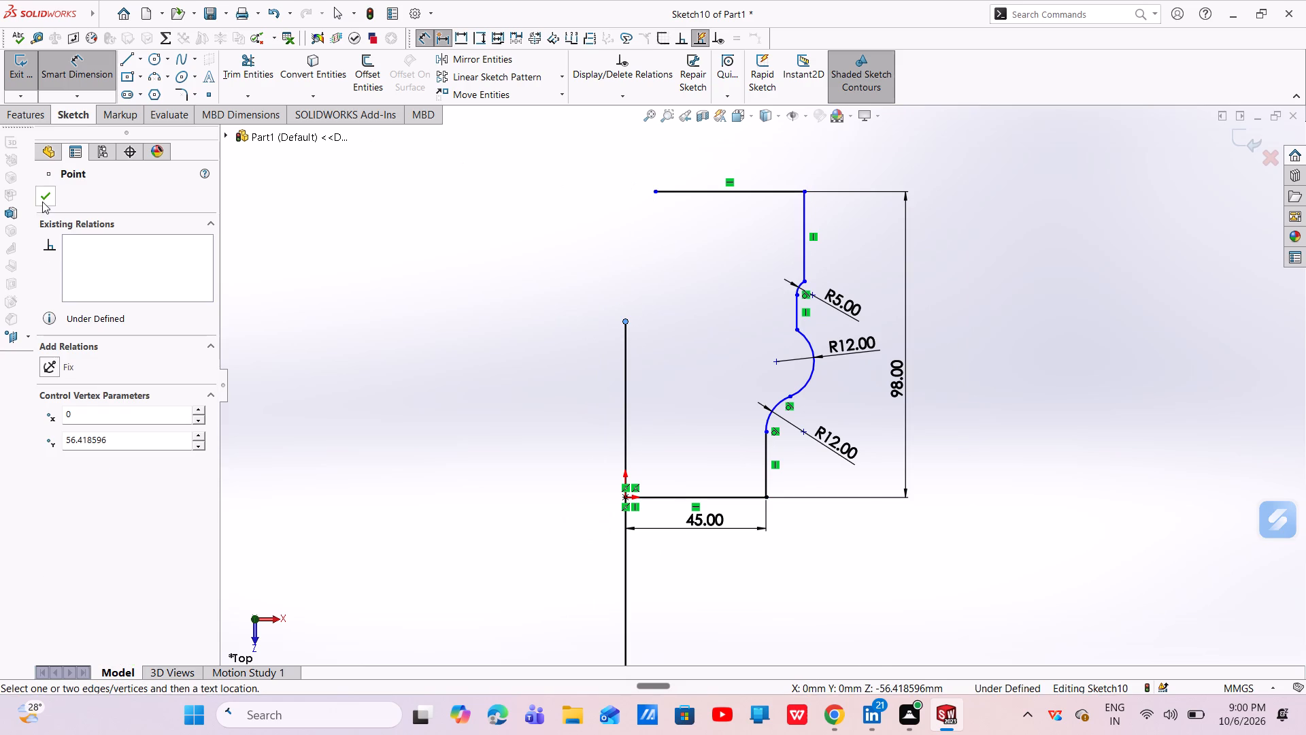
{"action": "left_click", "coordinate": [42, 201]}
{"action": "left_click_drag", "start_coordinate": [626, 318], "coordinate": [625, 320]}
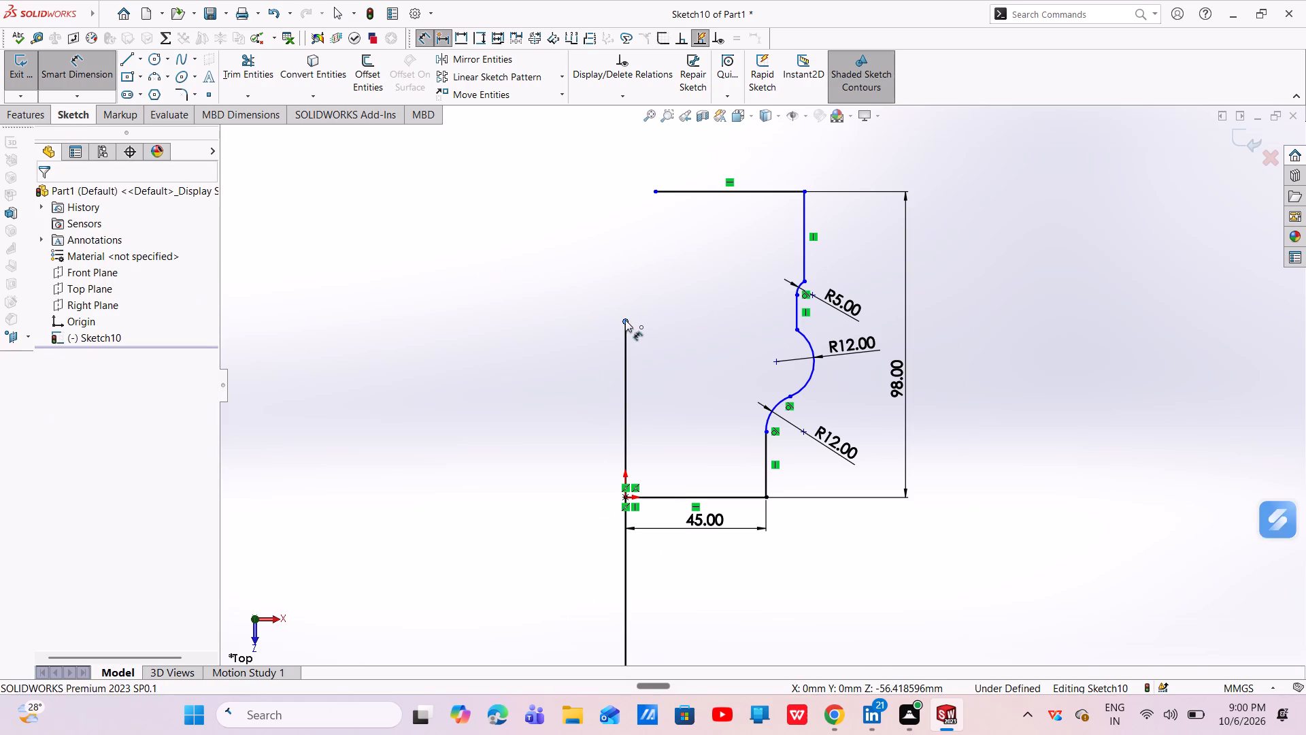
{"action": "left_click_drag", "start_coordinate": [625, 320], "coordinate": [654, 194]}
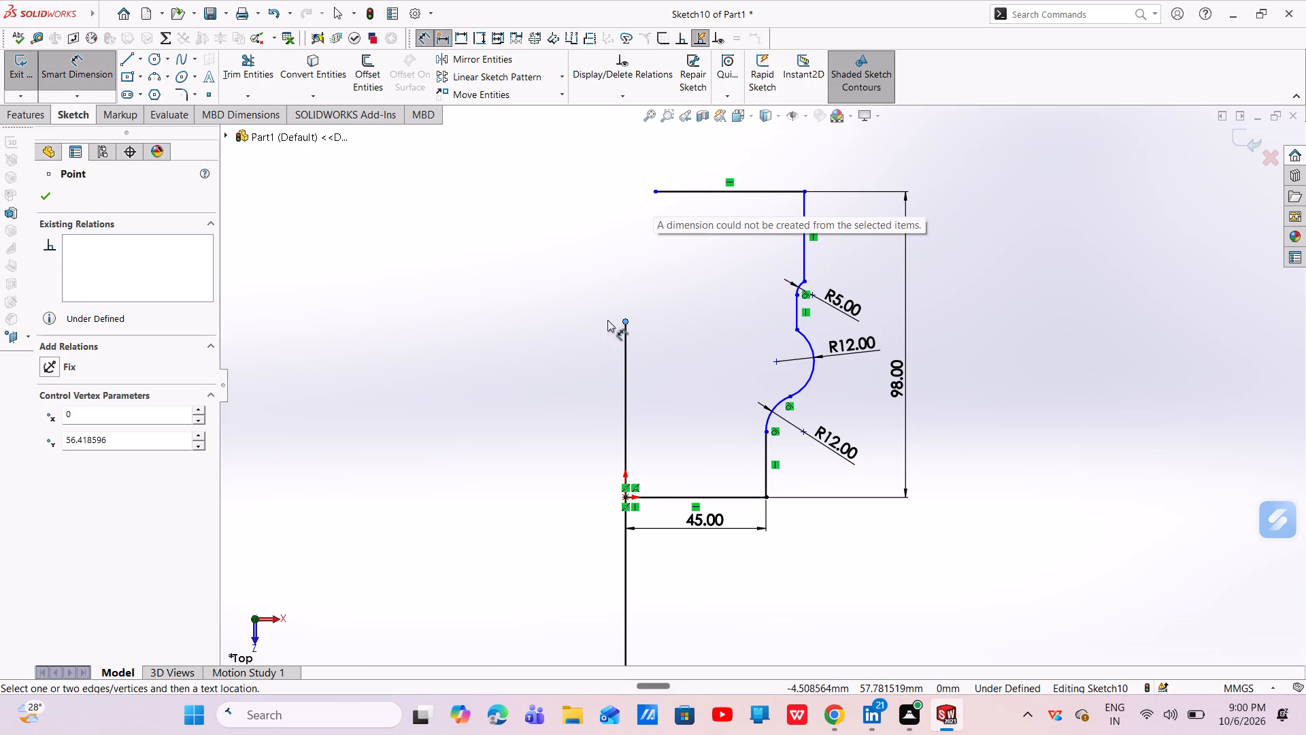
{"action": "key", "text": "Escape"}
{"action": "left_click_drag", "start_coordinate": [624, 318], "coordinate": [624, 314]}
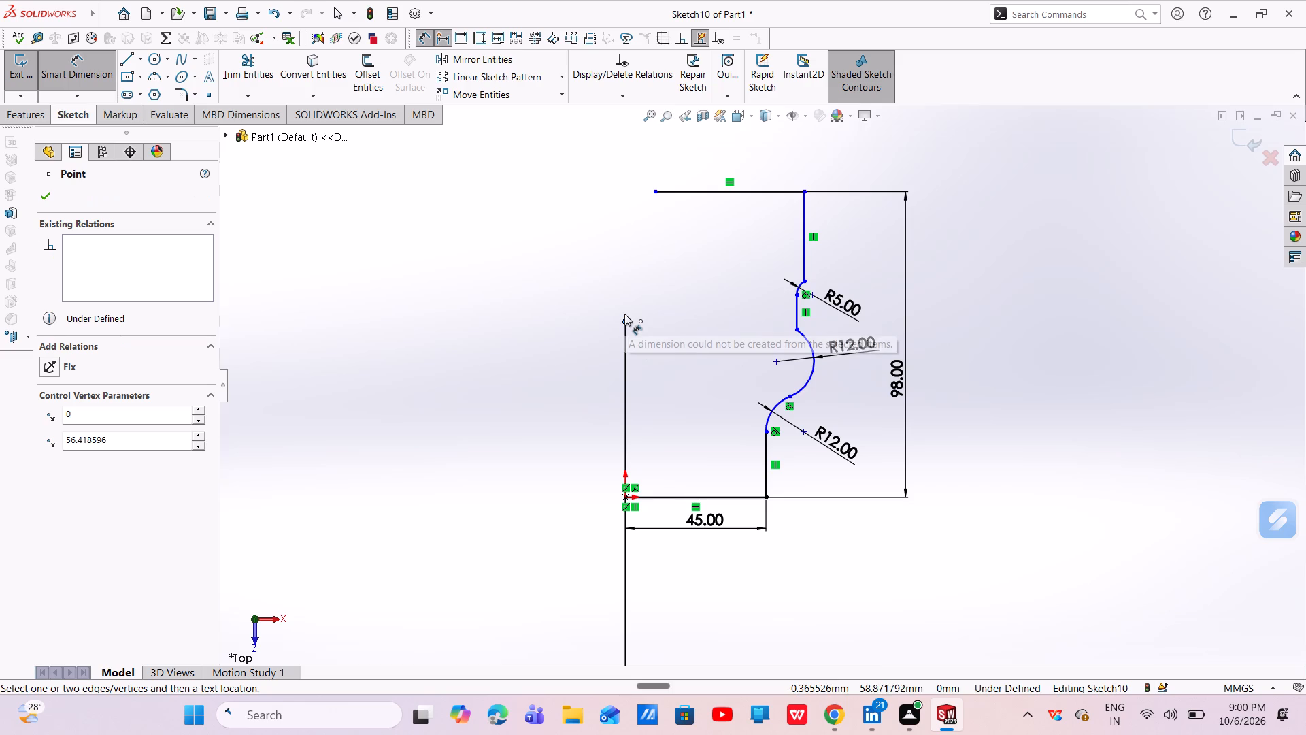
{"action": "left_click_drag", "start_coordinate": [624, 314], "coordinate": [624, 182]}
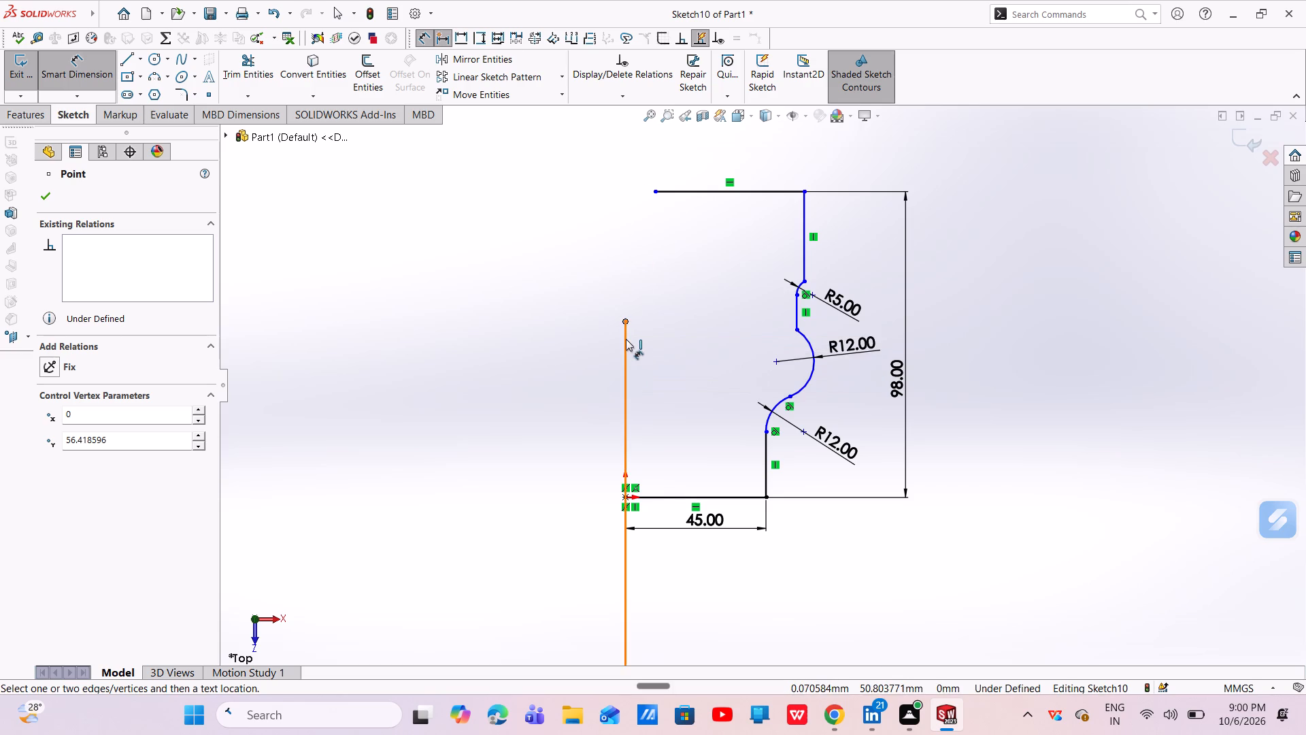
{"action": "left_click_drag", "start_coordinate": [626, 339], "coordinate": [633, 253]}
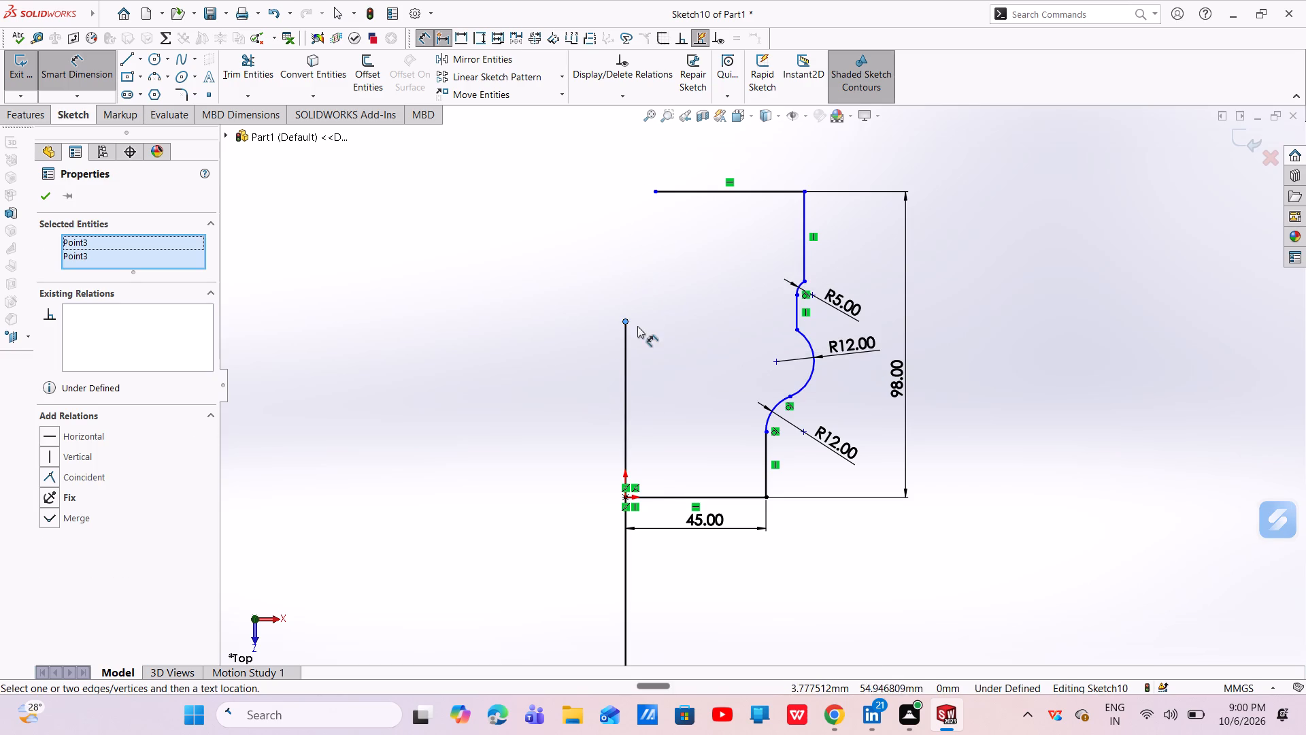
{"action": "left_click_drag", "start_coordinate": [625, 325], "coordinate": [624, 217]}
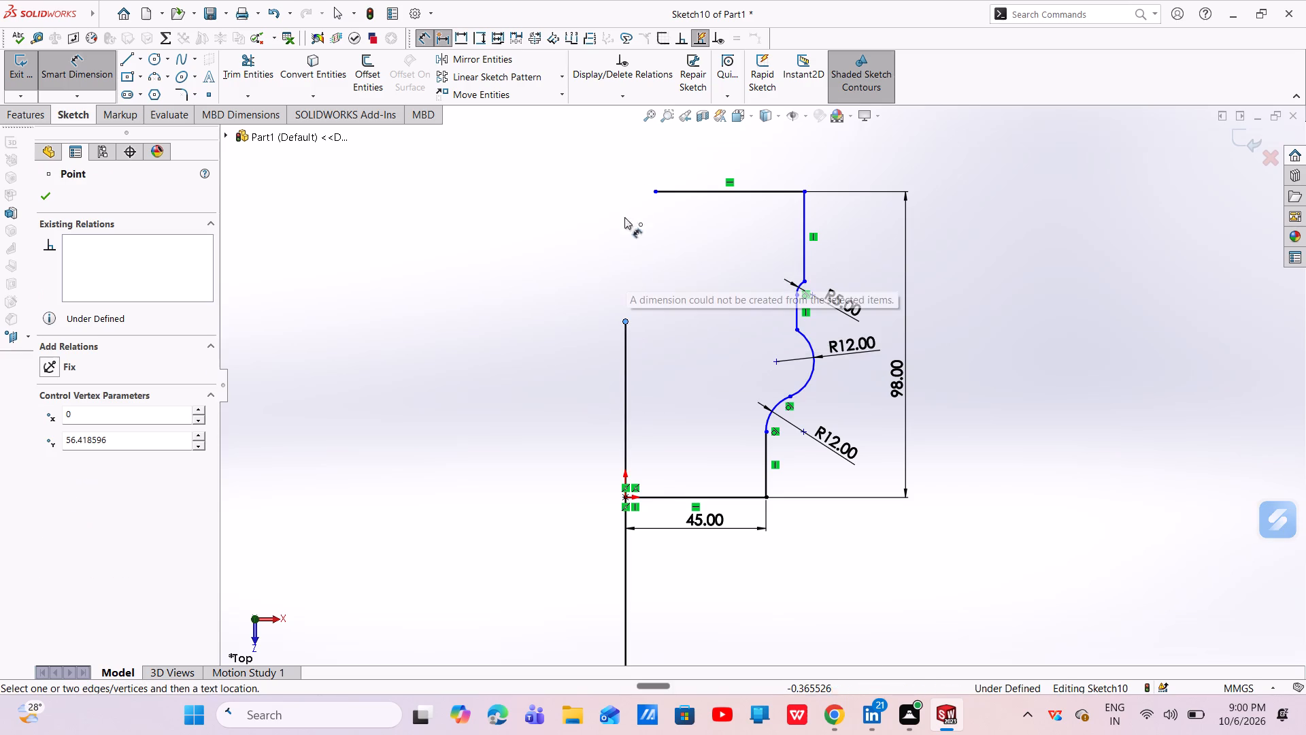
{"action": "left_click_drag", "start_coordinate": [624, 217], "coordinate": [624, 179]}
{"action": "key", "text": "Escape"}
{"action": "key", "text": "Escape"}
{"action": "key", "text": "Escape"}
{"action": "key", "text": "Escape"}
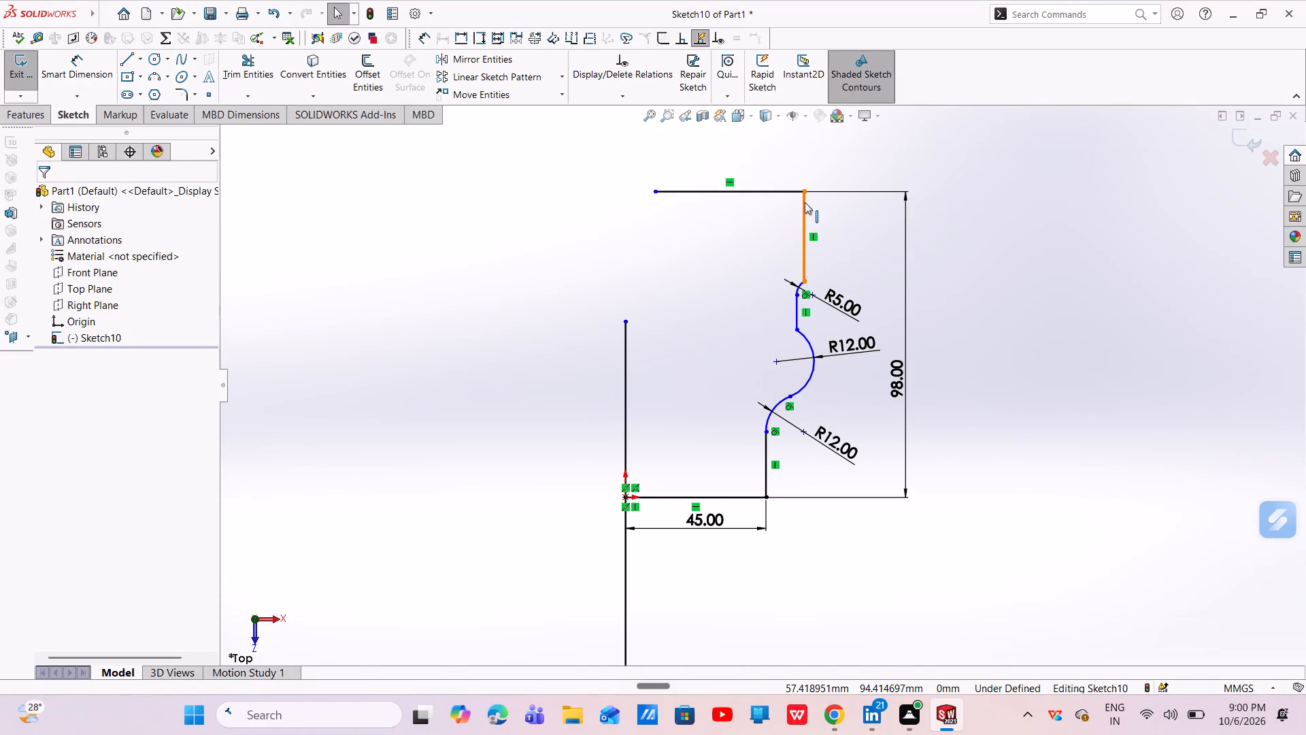
Dimension the short vertical line below the profile's top outer corner with a length of 10 mm.
{"action": "left_click", "coordinate": [807, 237]}
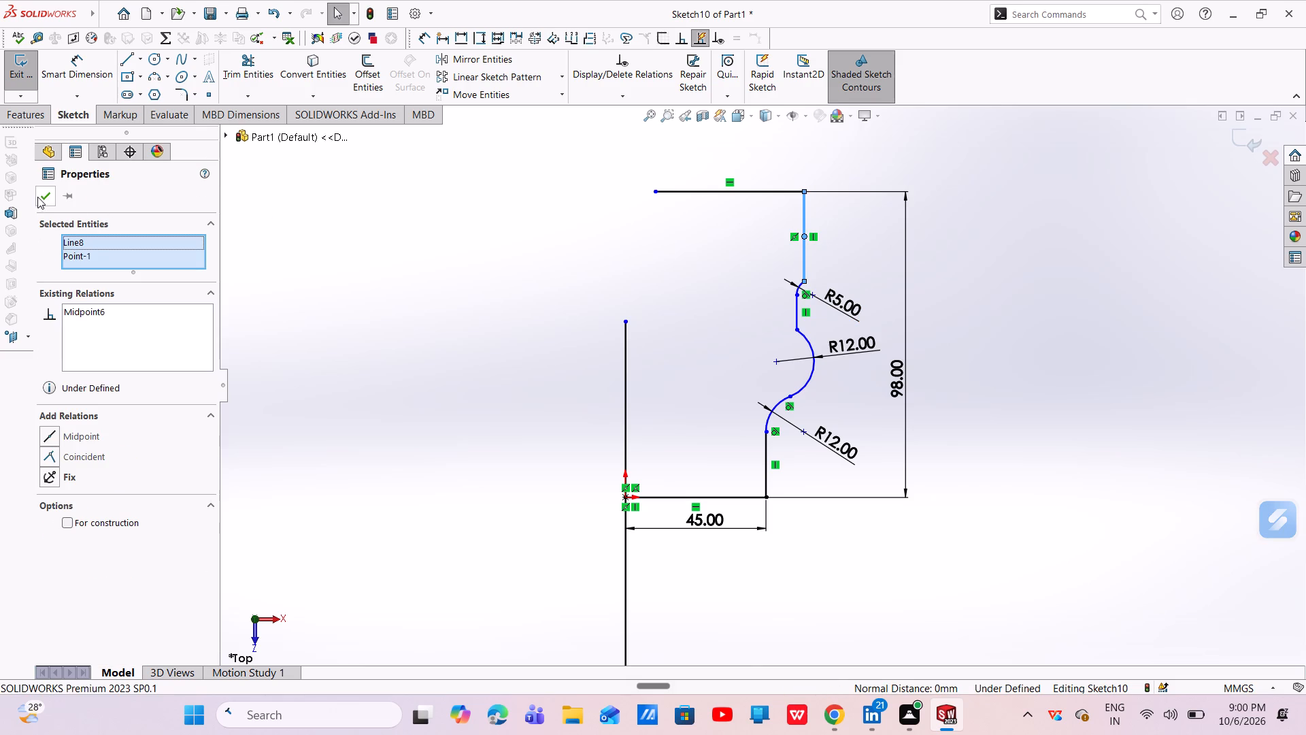
{"action": "left_click", "coordinate": [406, 233]}
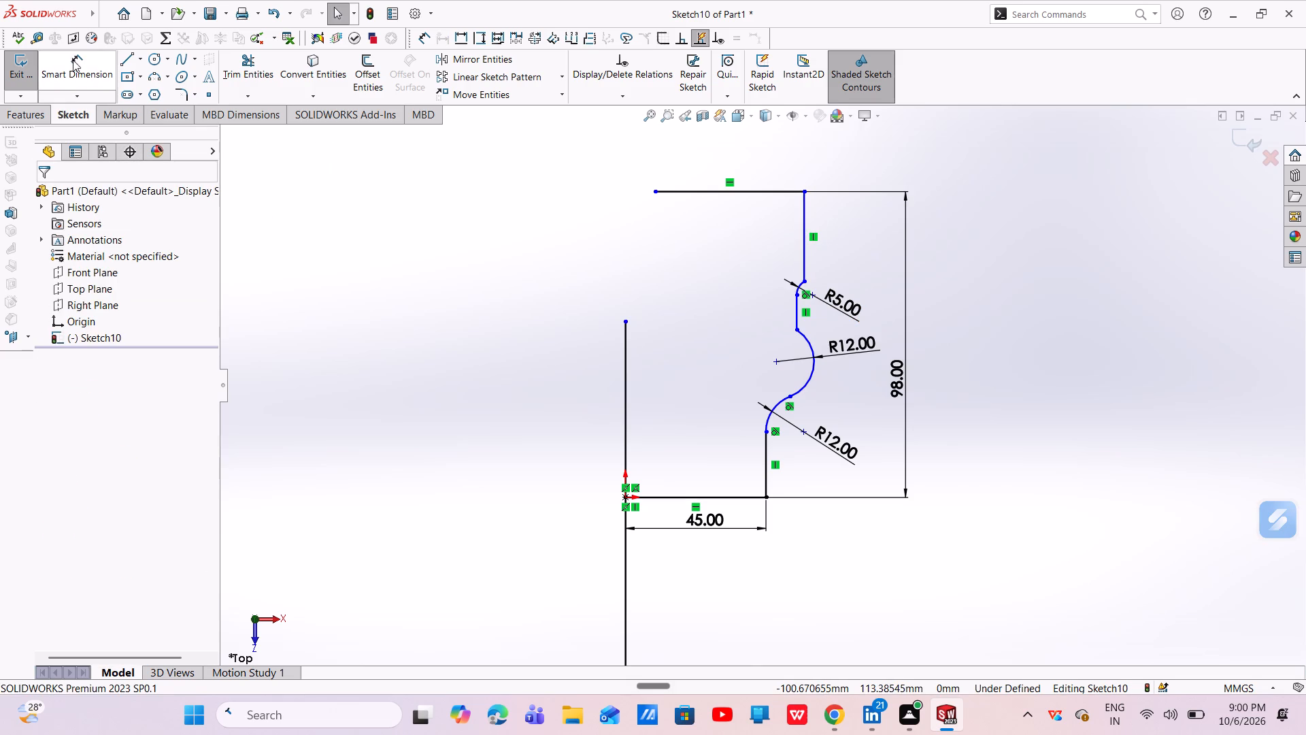
{"action": "left_click", "coordinate": [73, 60]}
{"action": "left_click_drag", "start_coordinate": [801, 222], "coordinate": [802, 228]}
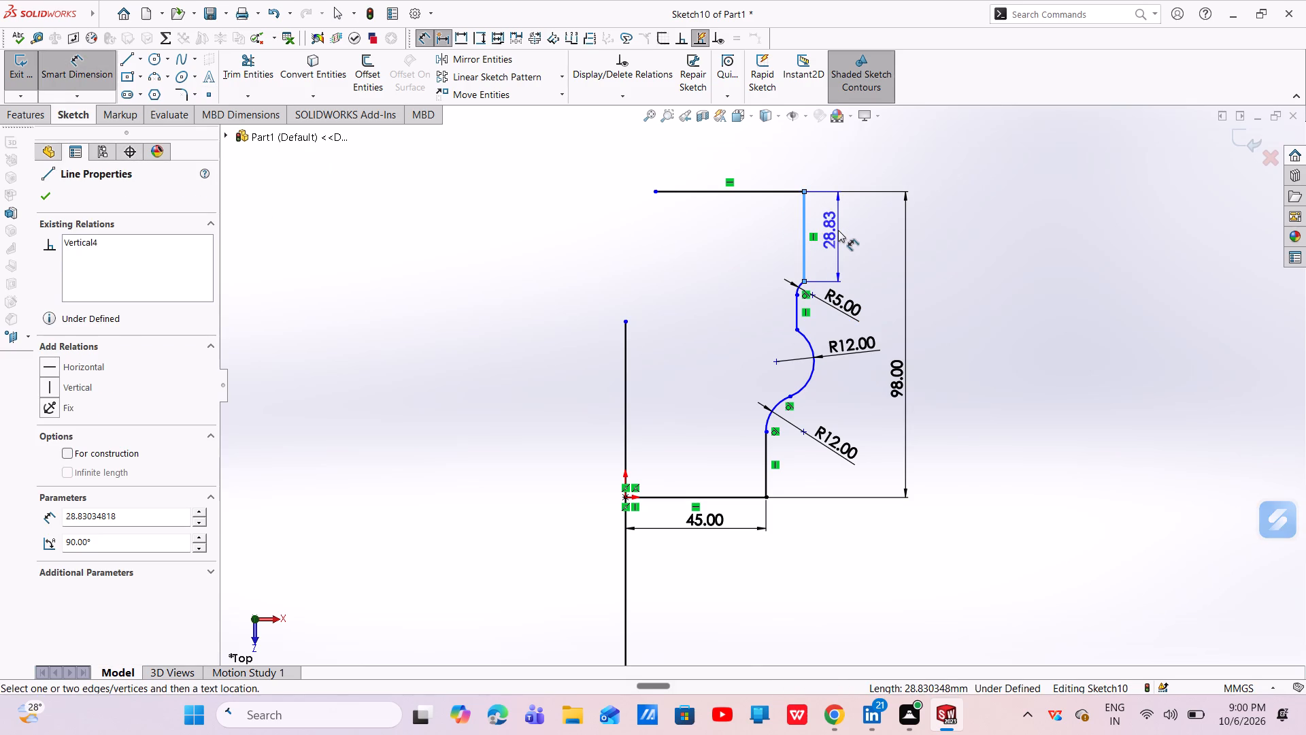
{"action": "left_click", "coordinate": [838, 231]}
{"action": "key", "text": "BackSpace"}
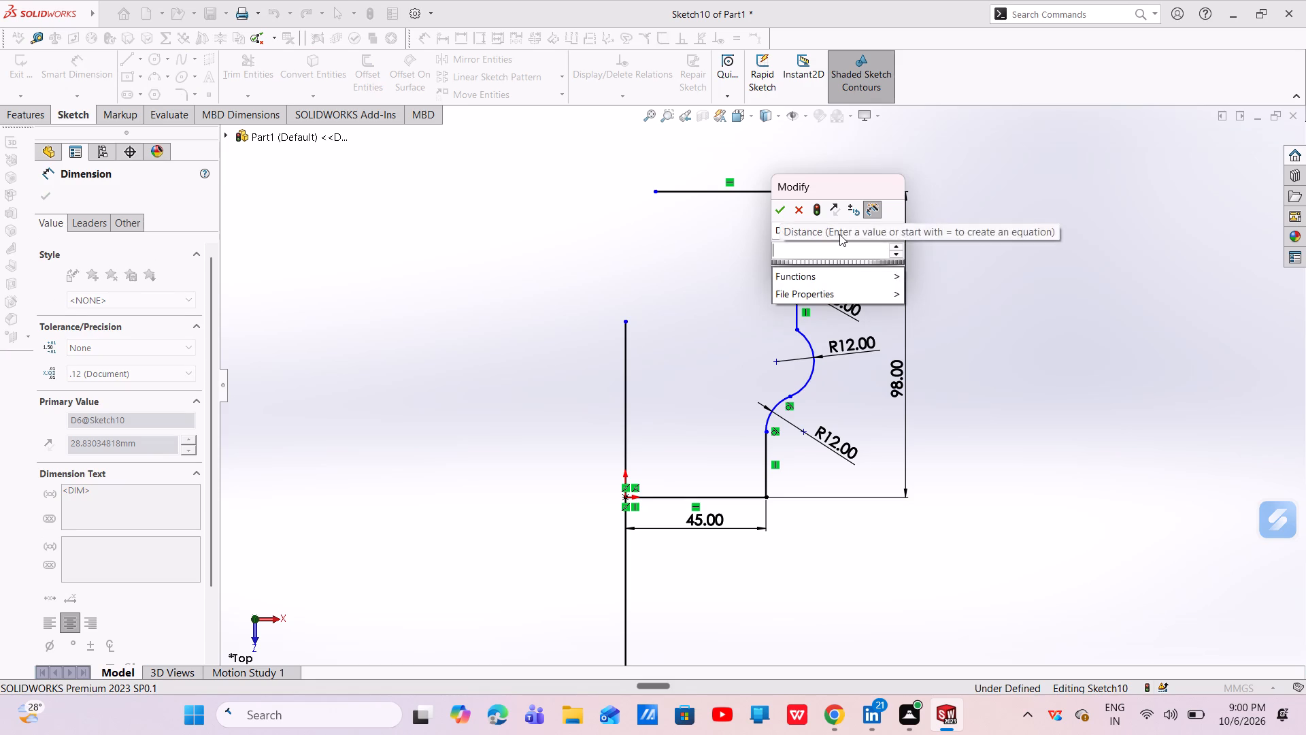
{"action": "type", "text": "10"}
{"action": "key", "text": "Return"}
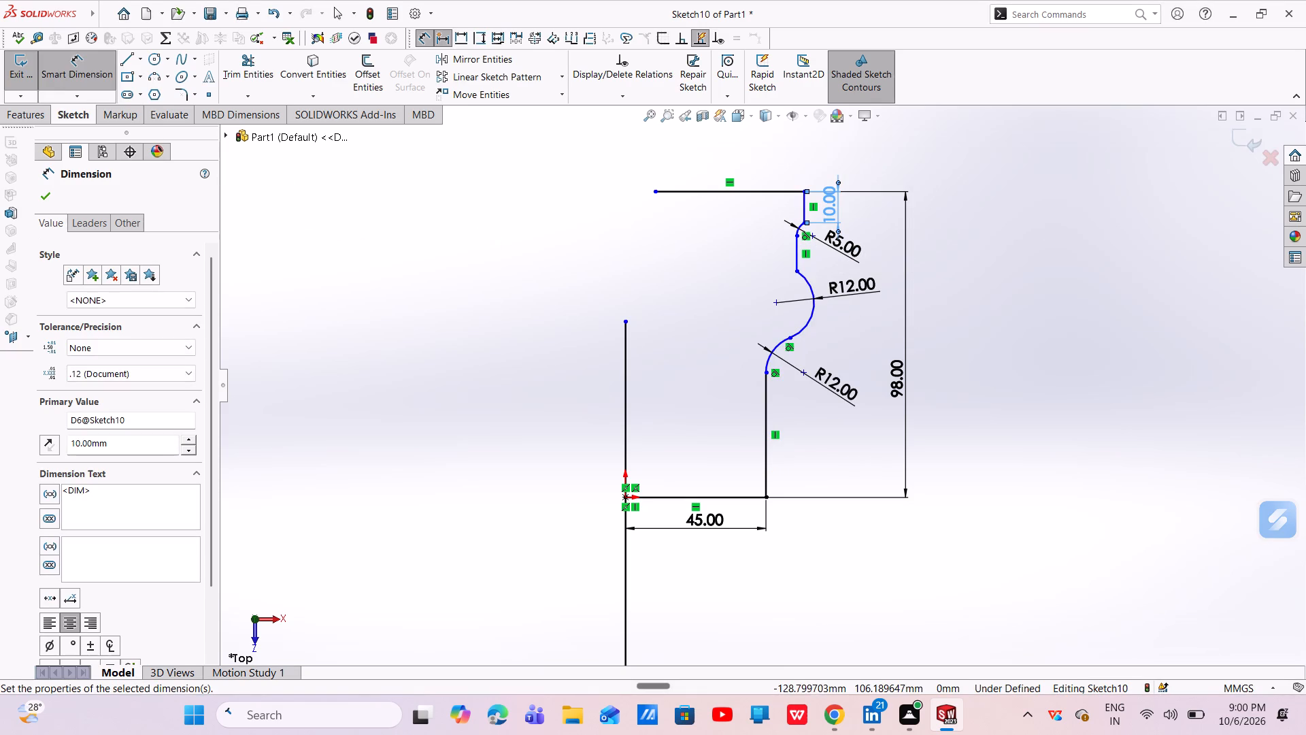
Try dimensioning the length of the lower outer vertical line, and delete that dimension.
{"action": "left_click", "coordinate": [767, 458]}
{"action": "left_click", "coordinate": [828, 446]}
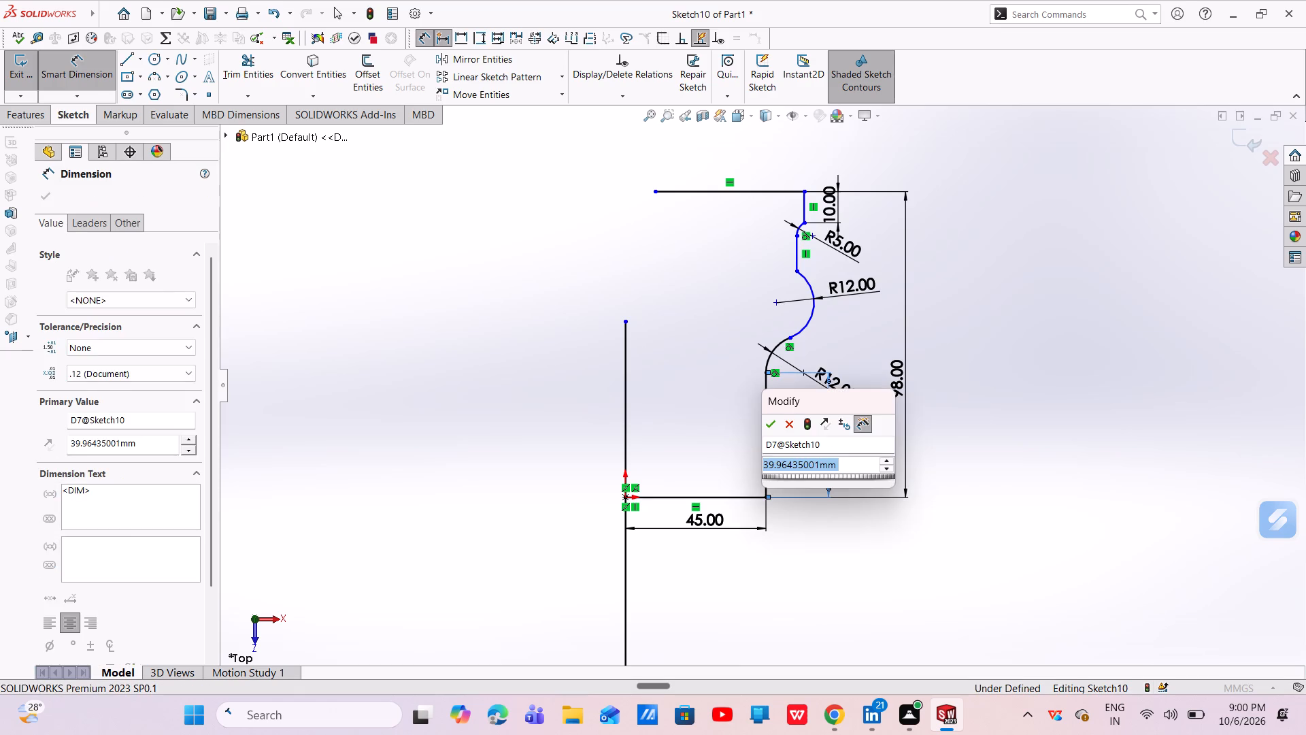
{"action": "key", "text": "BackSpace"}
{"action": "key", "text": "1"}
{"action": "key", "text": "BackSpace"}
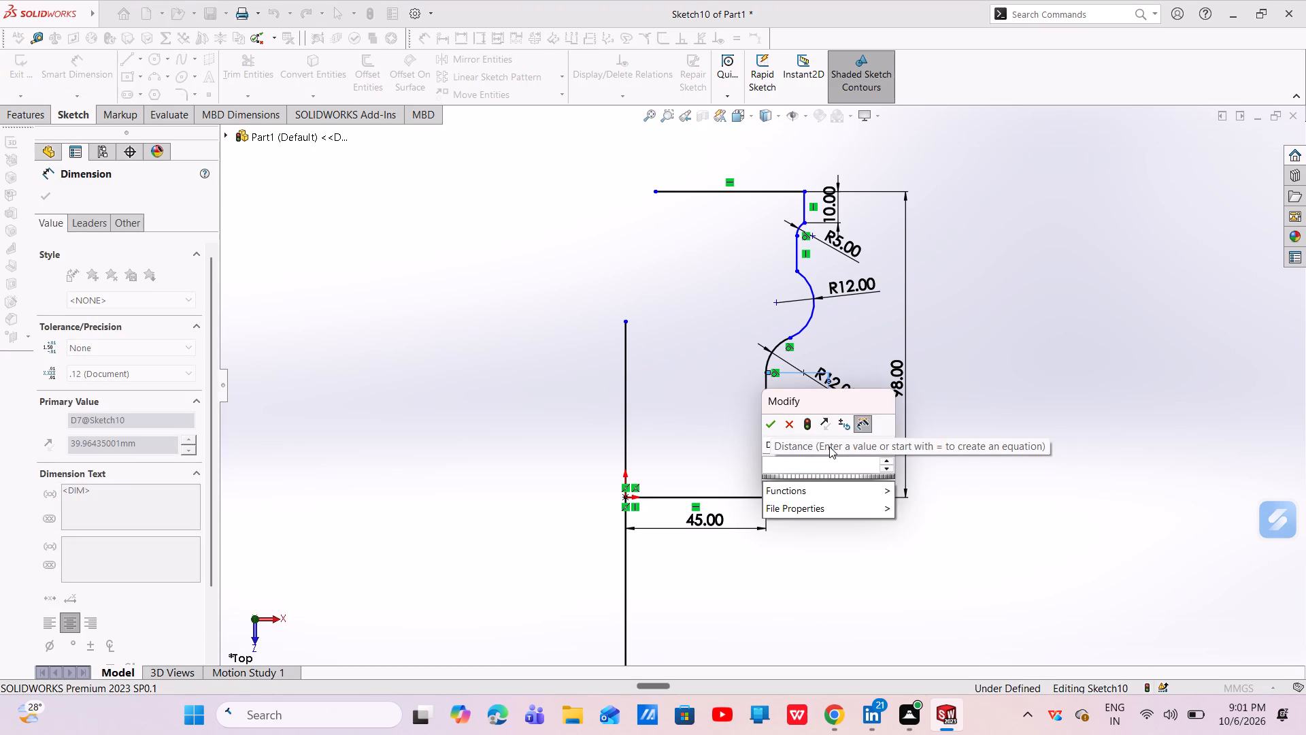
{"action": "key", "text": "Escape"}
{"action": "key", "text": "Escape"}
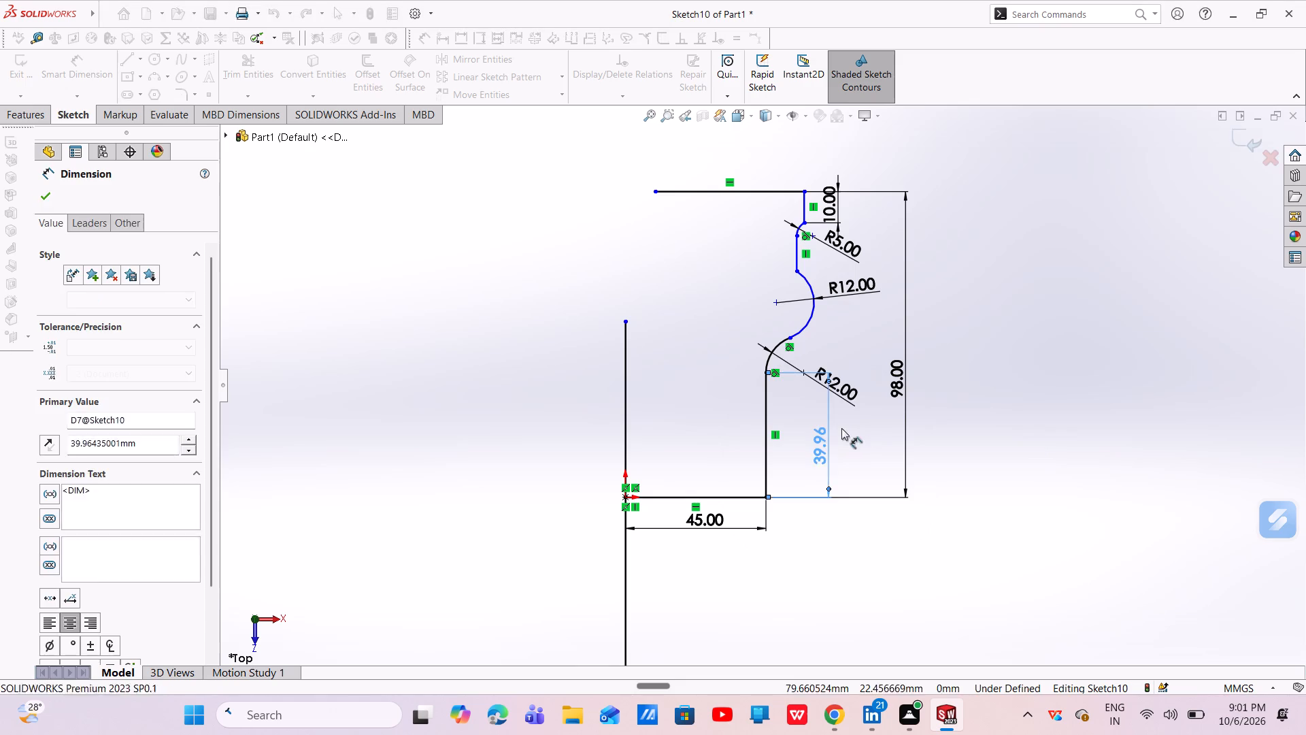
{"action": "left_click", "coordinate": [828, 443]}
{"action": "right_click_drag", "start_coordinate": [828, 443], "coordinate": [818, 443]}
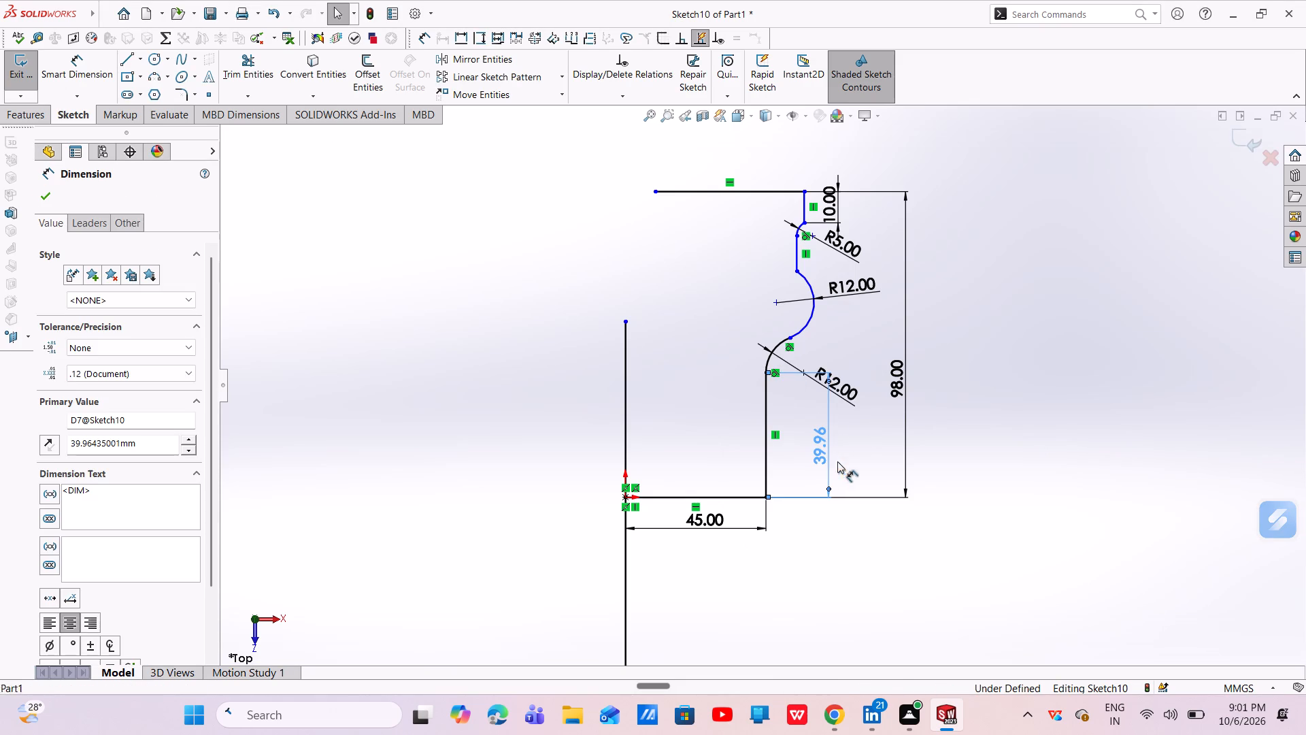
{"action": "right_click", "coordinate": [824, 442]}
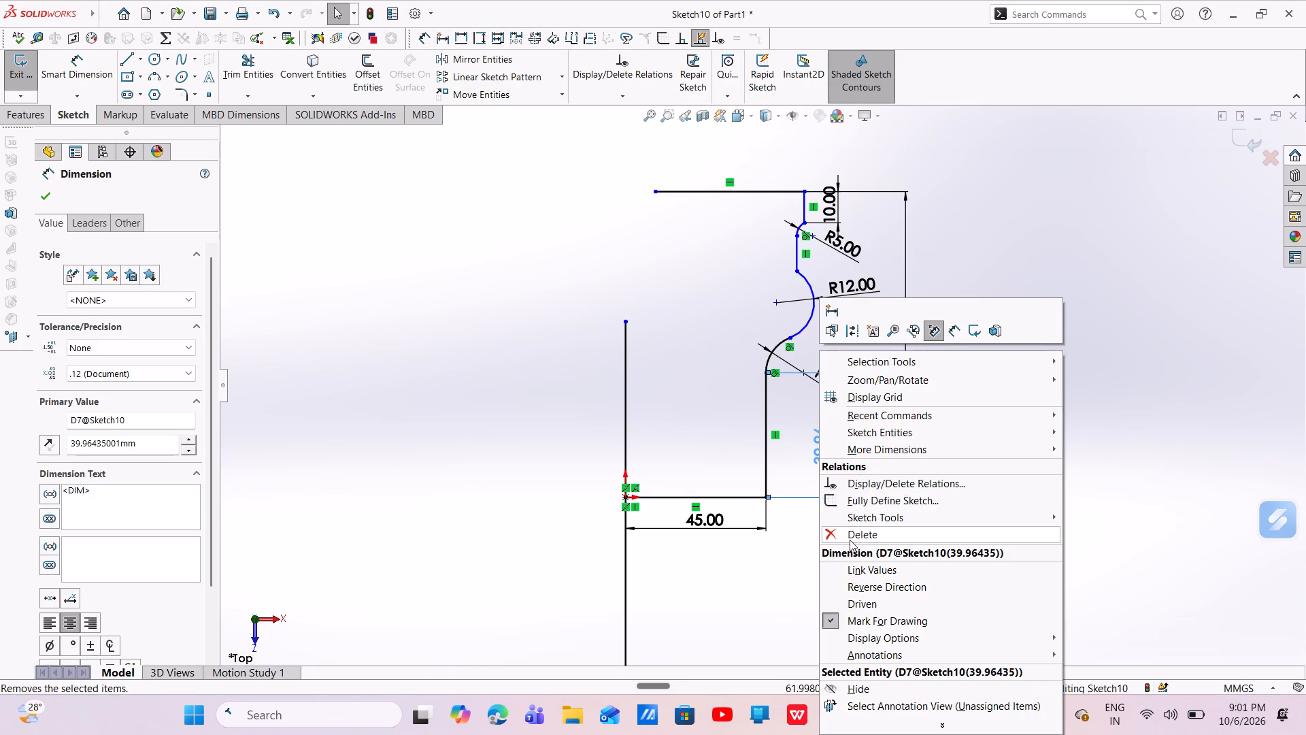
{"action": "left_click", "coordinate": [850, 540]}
Delete the 12 mm radius dimension of the lower concave arc.
{"action": "left_click", "coordinate": [843, 399]}
{"action": "right_click", "coordinate": [843, 399]}
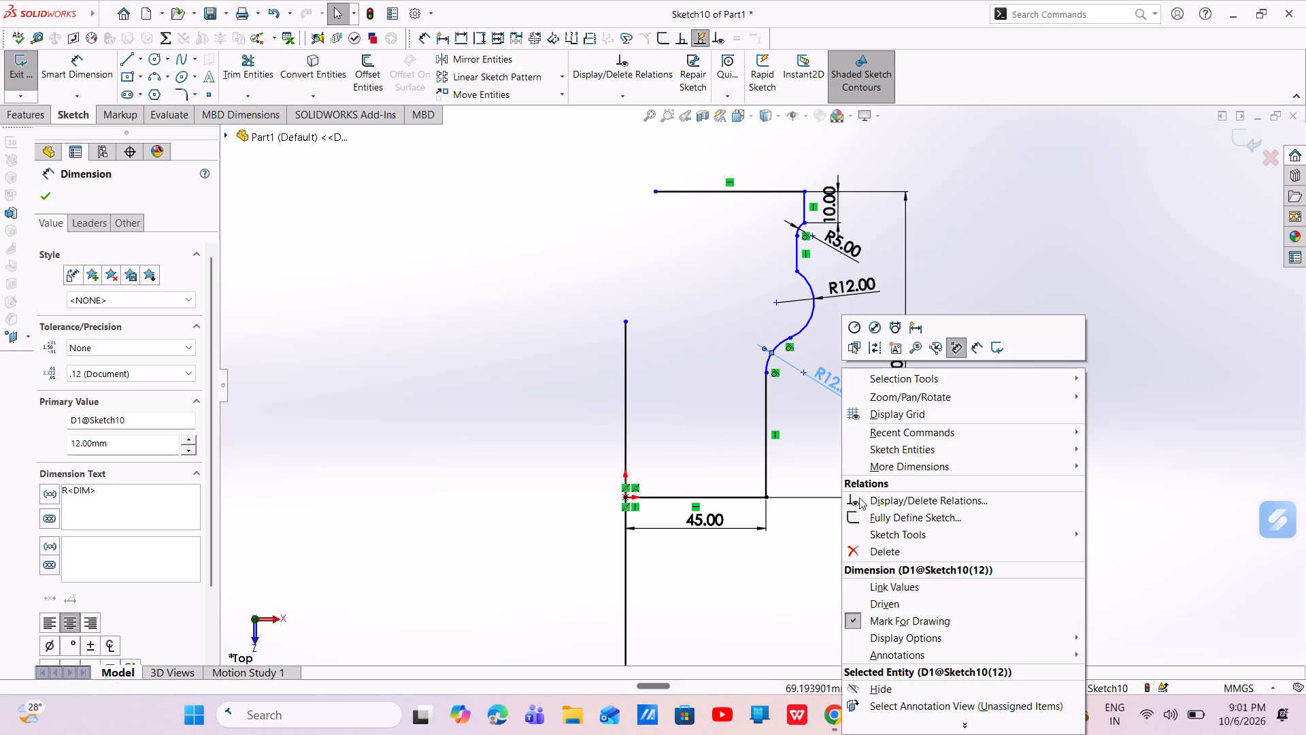
{"action": "left_click", "coordinate": [871, 552]}
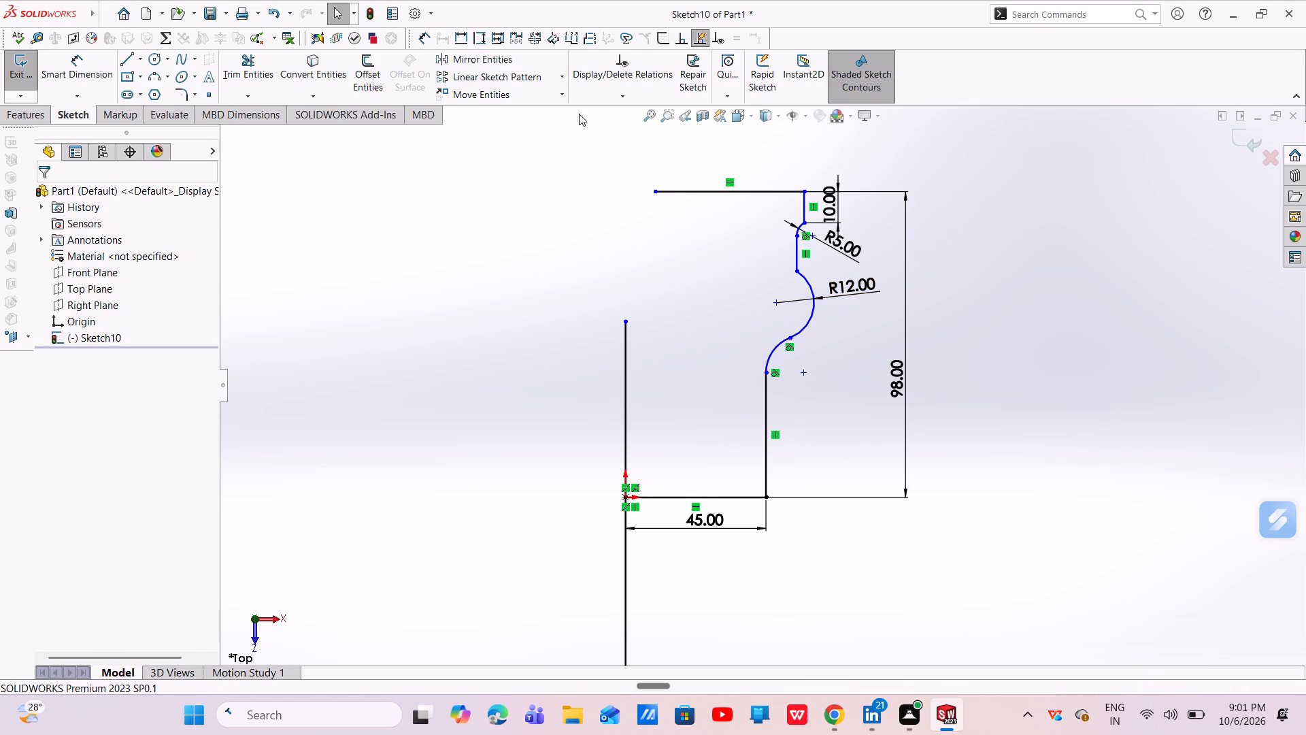
Dimension the vertical distance from the bottom edge's outer corner to the junction of the two large arcs as 40 mm.
{"action": "left_click", "coordinate": [82, 78]}
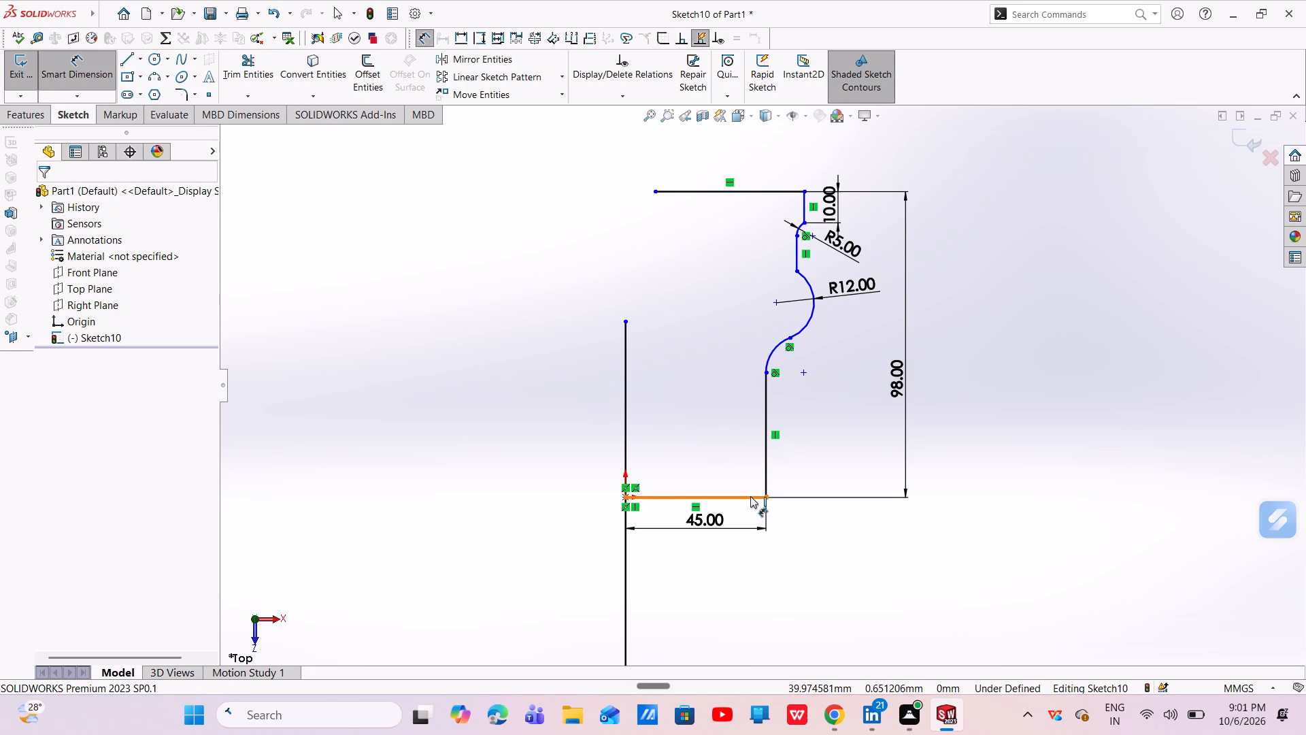
{"action": "left_click", "coordinate": [765, 494]}
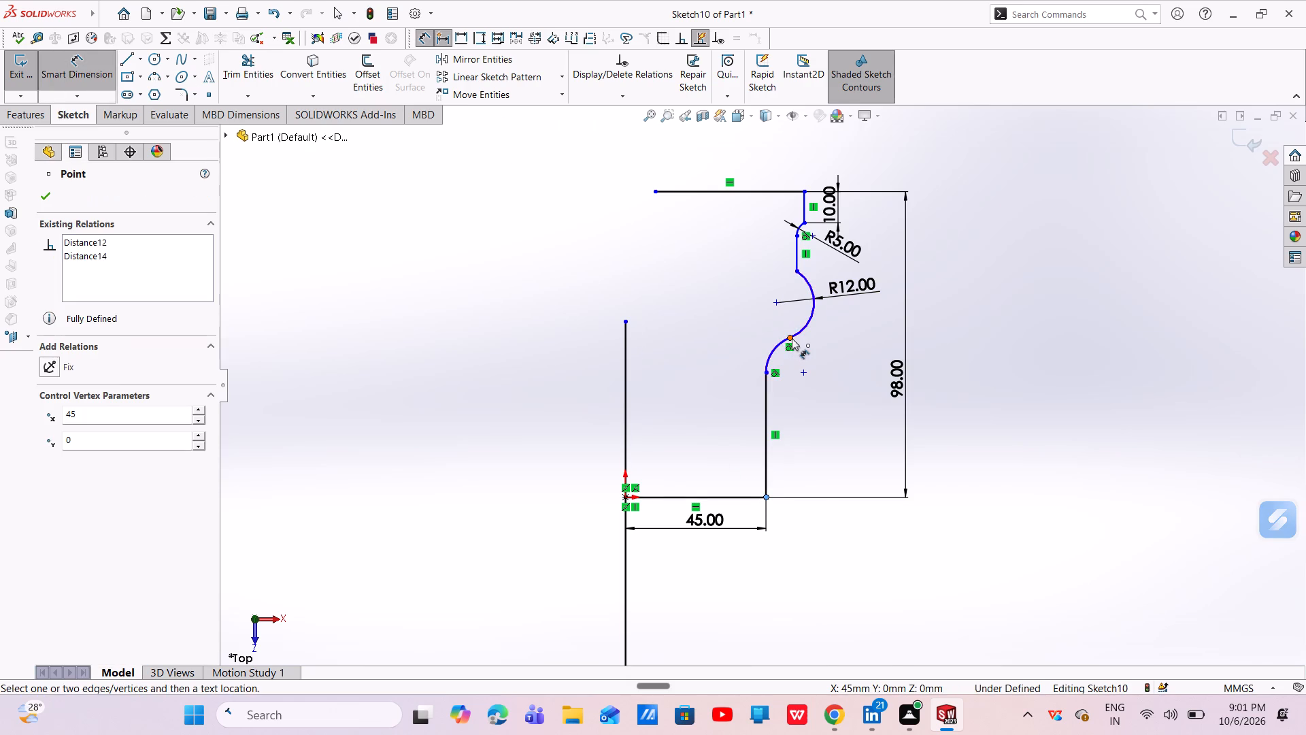
{"action": "left_click", "coordinate": [792, 338]}
{"action": "left_click", "coordinate": [856, 352]}
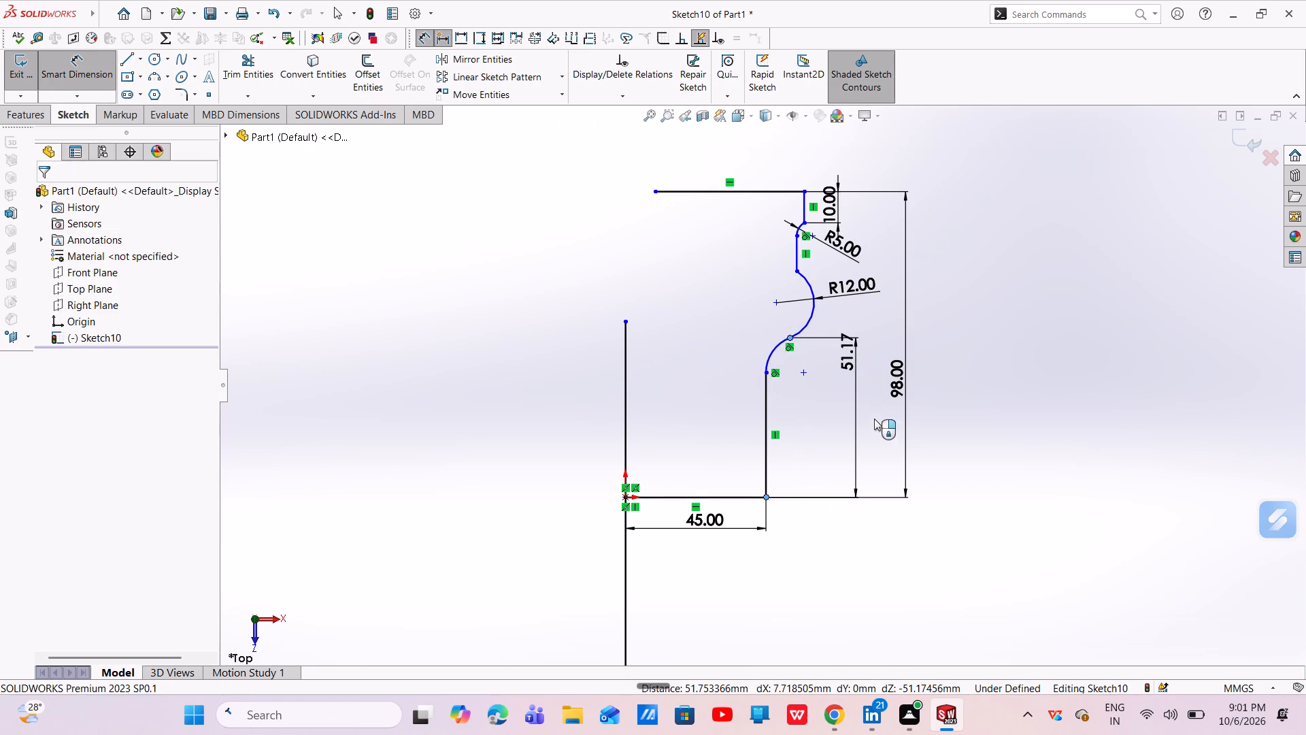
{"action": "key", "text": "BackSpace"}
{"action": "type", "text": "40"}
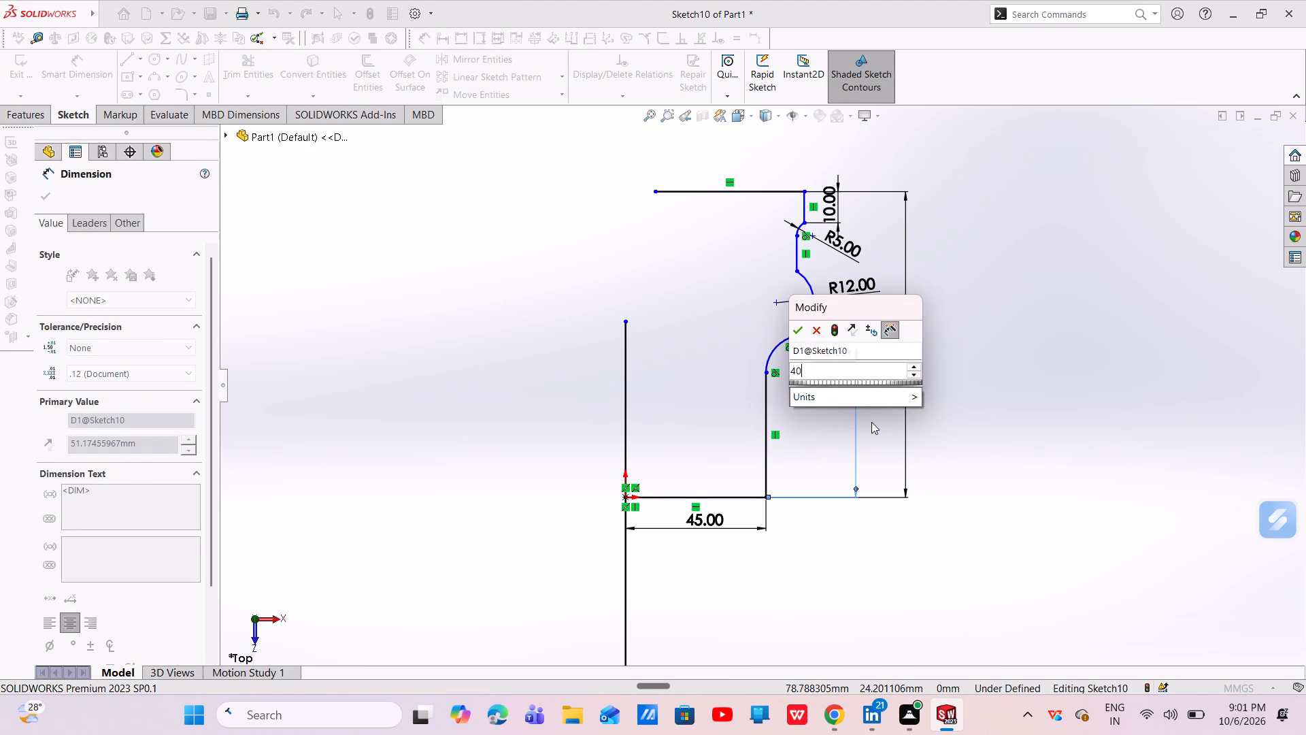
{"action": "key", "text": "Return"}
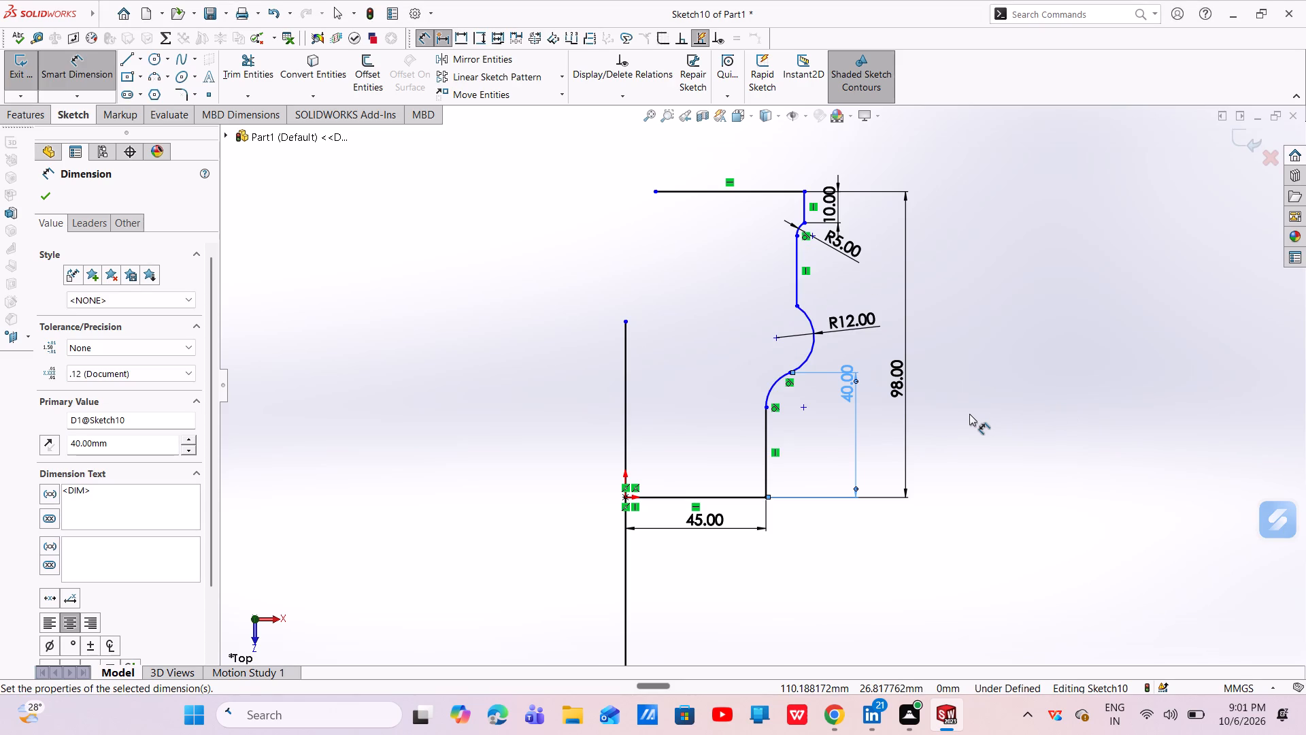
{"action": "key", "text": "Escape"}
{"action": "key", "text": "Escape"}
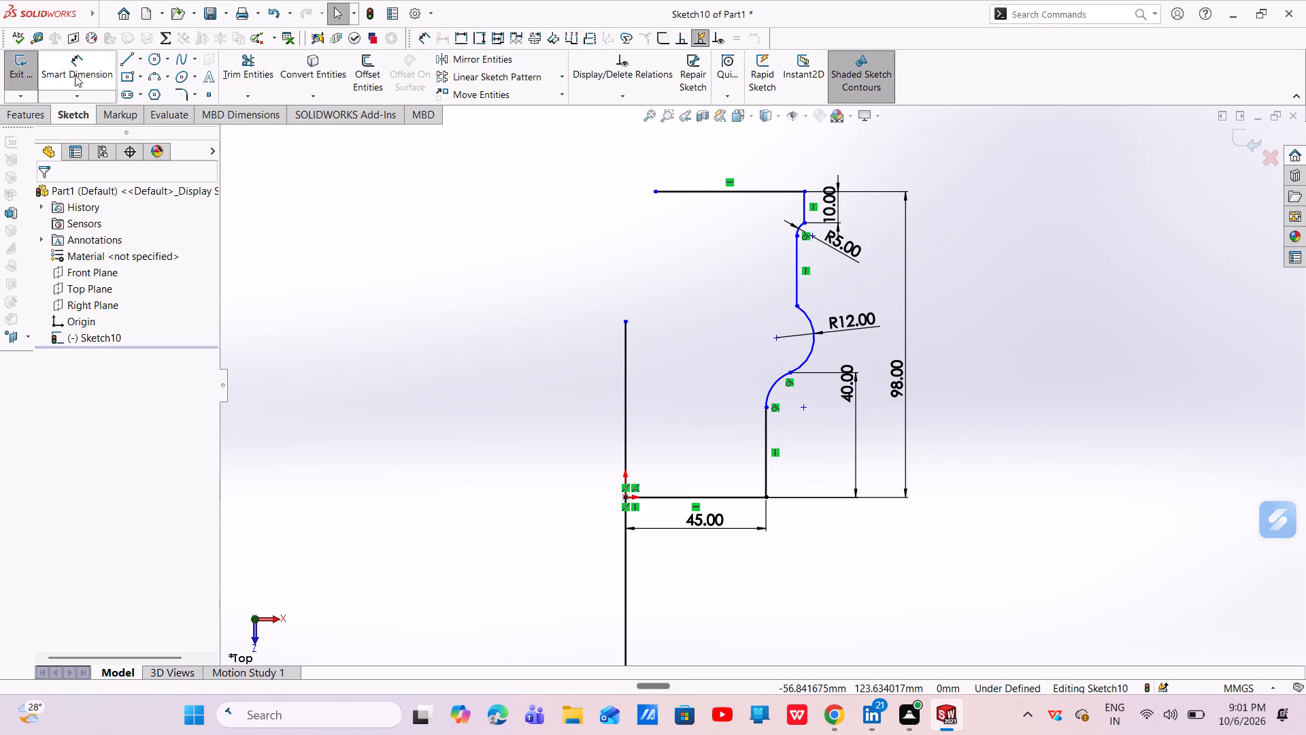
Dimension the lower concave arc with a radius of 12 mm.
{"action": "left_click", "coordinate": [76, 75]}
{"action": "left_click", "coordinate": [775, 386]}
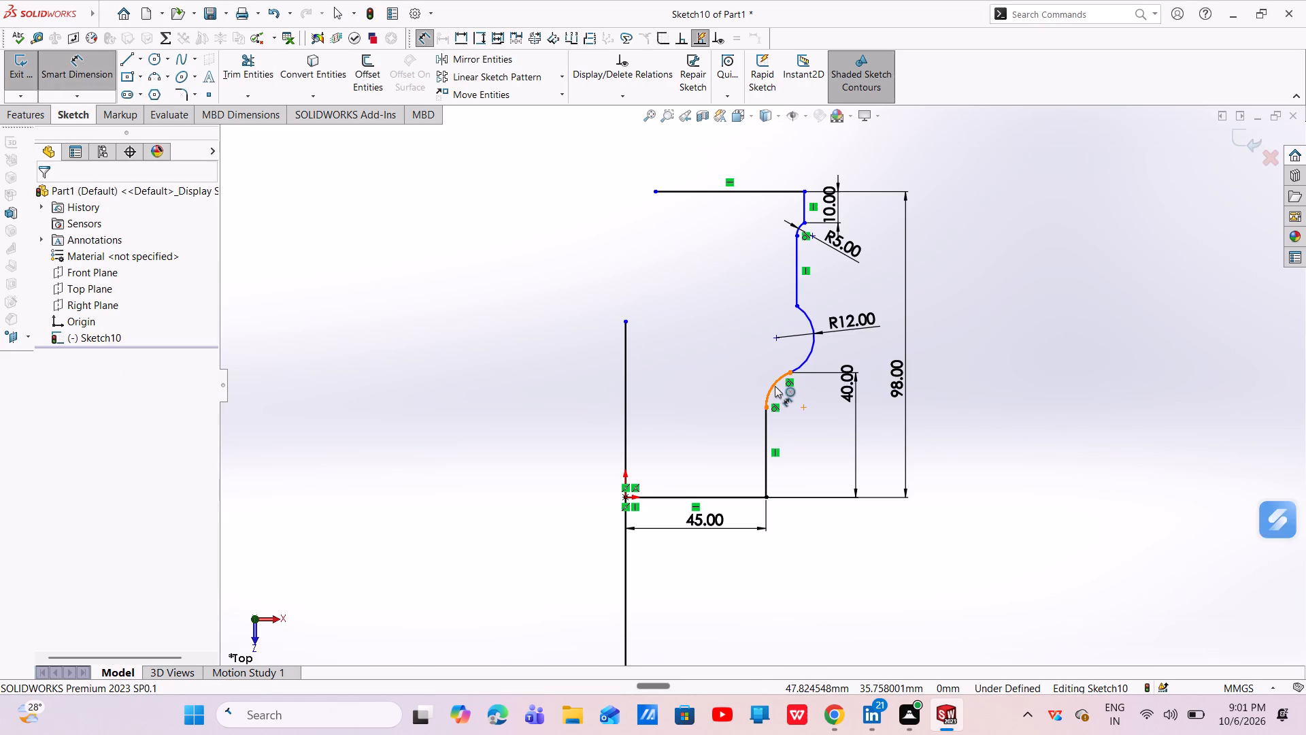
{"action": "left_click", "coordinate": [831, 419]}
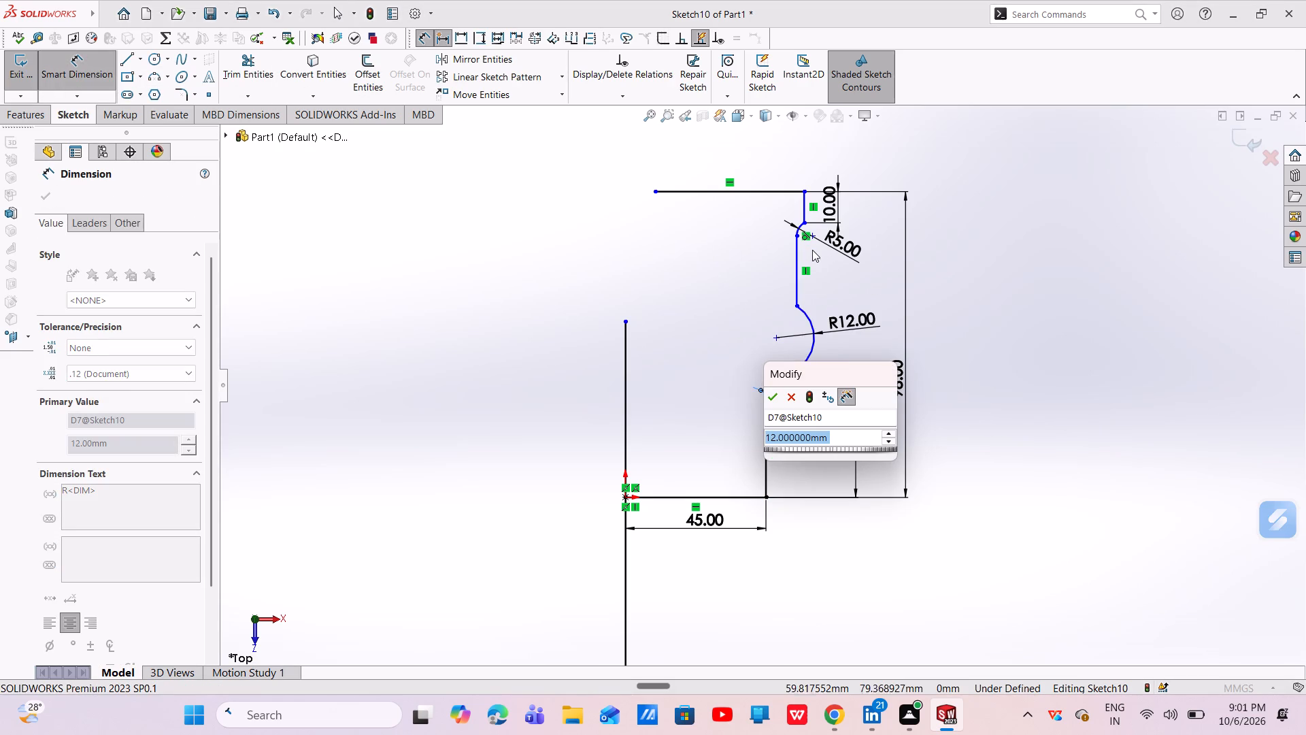
{"action": "left_click", "coordinate": [771, 398]}
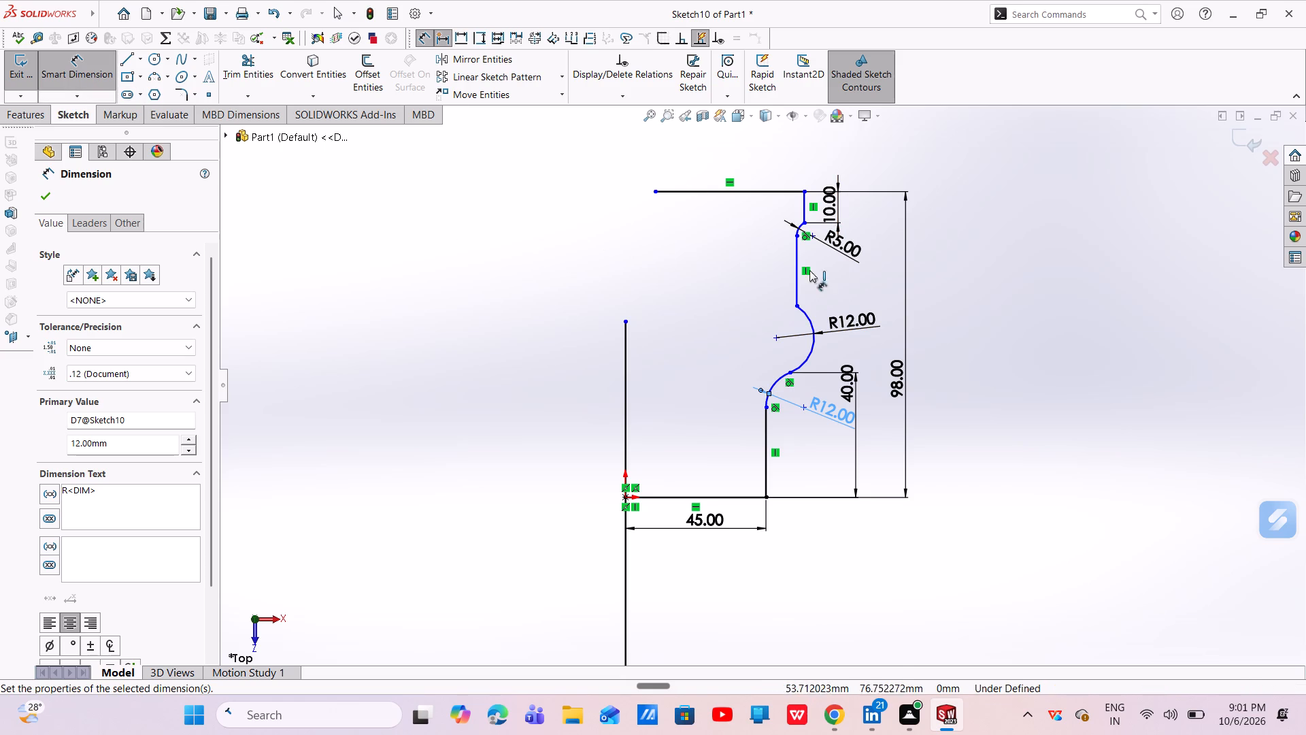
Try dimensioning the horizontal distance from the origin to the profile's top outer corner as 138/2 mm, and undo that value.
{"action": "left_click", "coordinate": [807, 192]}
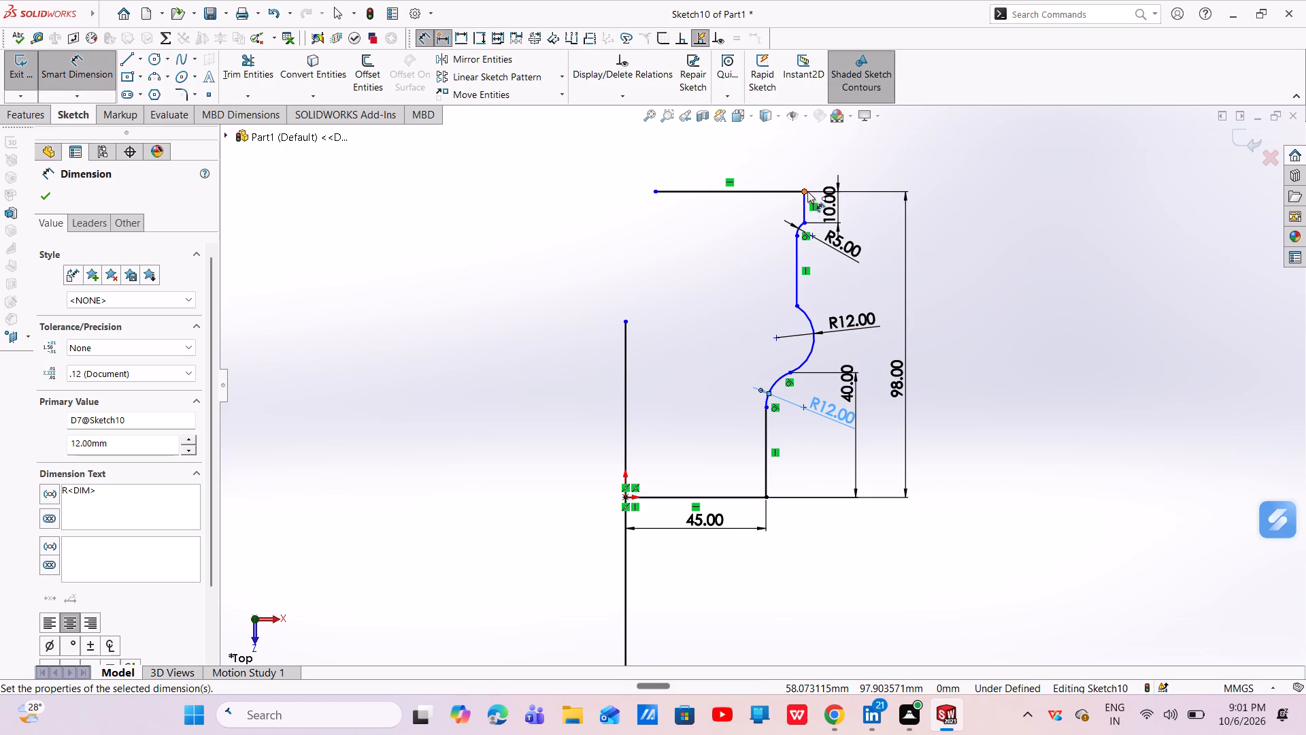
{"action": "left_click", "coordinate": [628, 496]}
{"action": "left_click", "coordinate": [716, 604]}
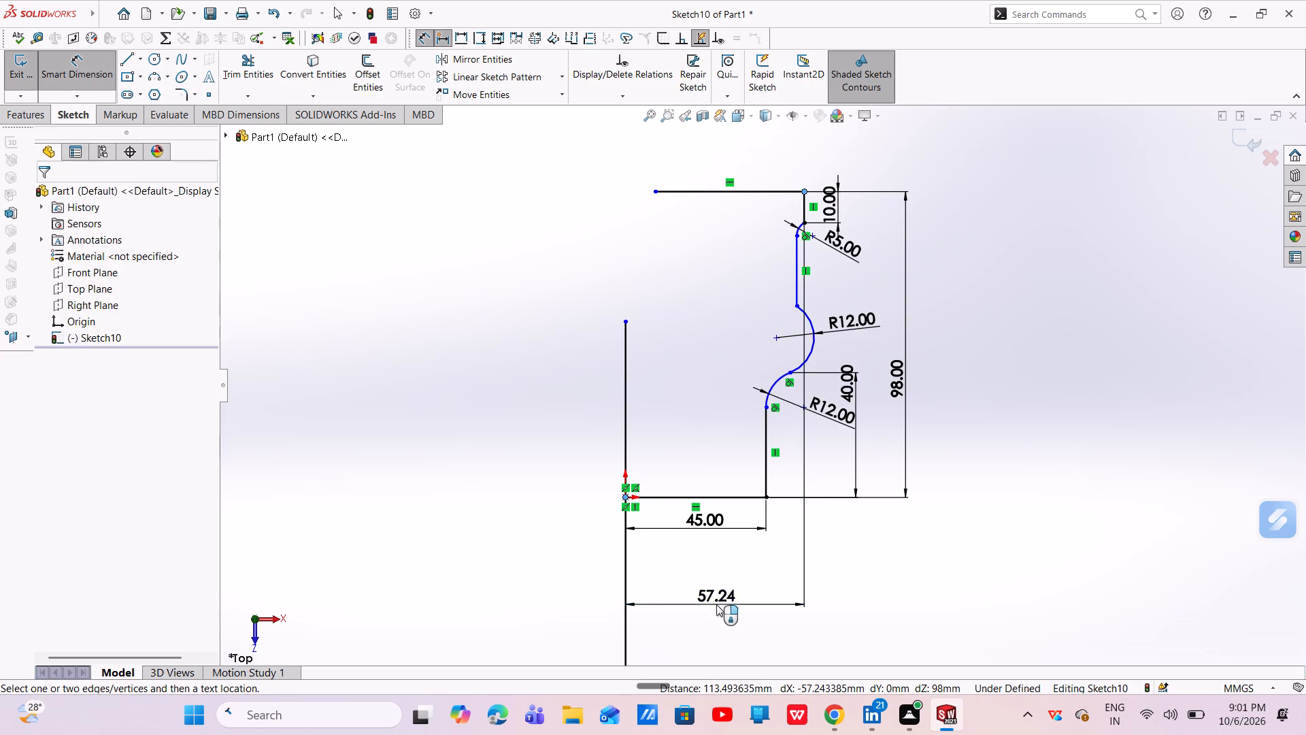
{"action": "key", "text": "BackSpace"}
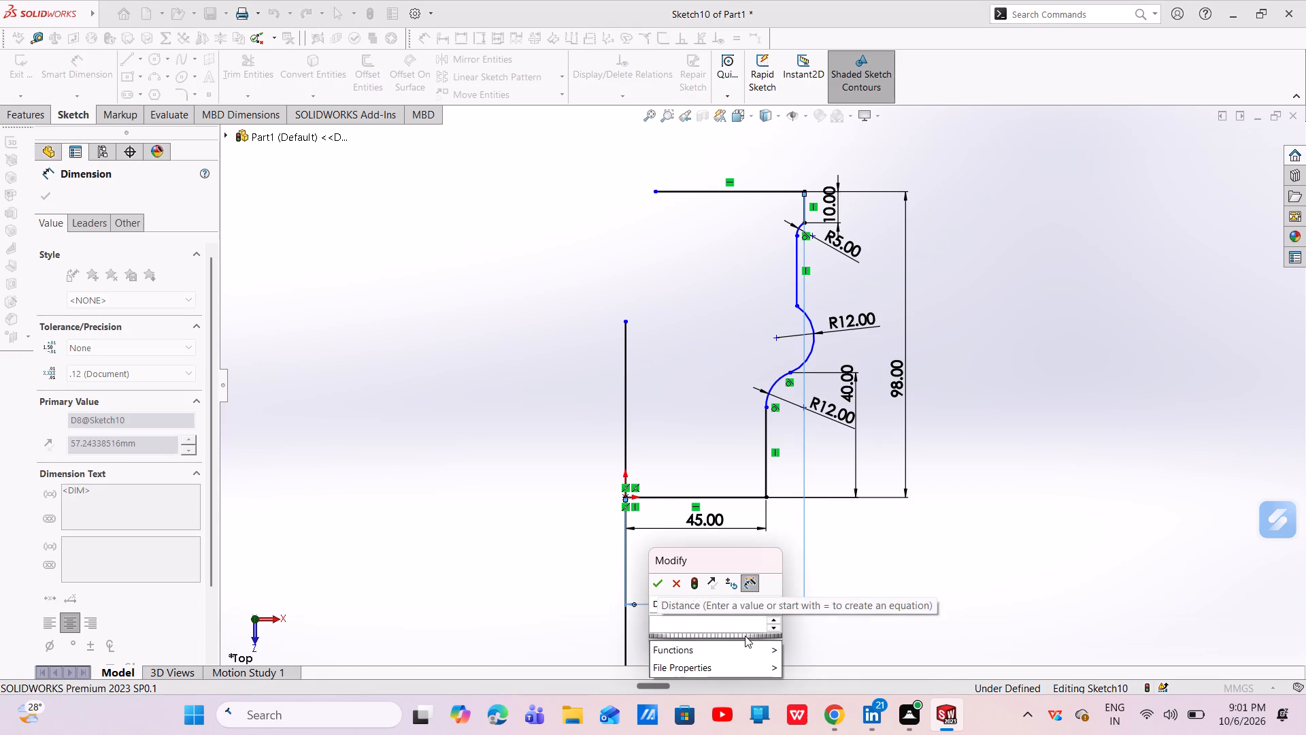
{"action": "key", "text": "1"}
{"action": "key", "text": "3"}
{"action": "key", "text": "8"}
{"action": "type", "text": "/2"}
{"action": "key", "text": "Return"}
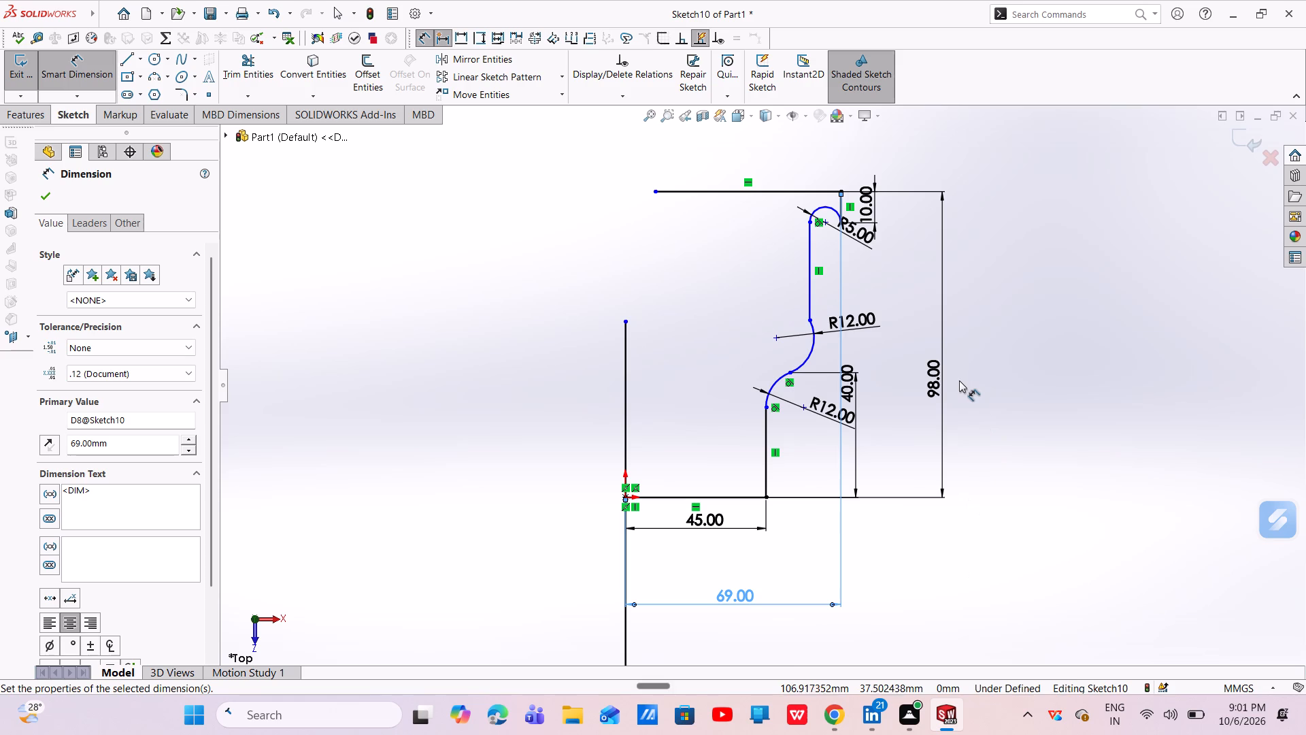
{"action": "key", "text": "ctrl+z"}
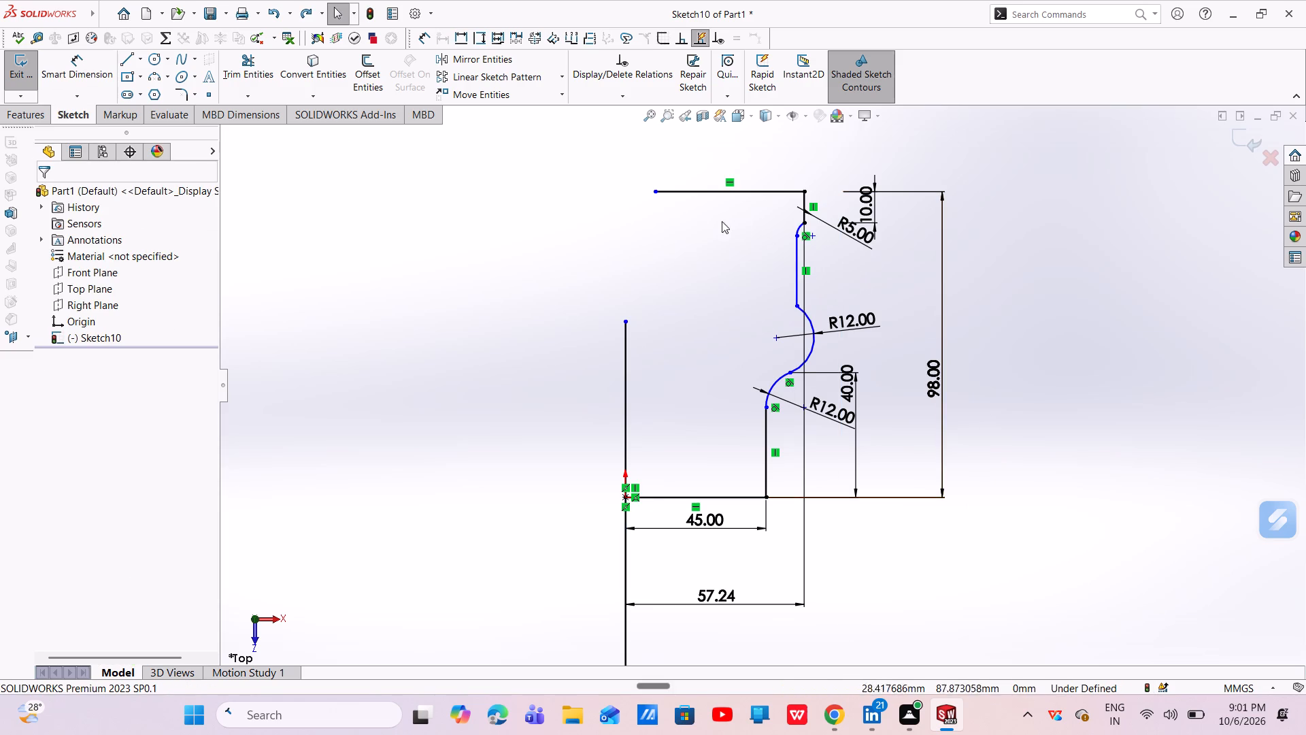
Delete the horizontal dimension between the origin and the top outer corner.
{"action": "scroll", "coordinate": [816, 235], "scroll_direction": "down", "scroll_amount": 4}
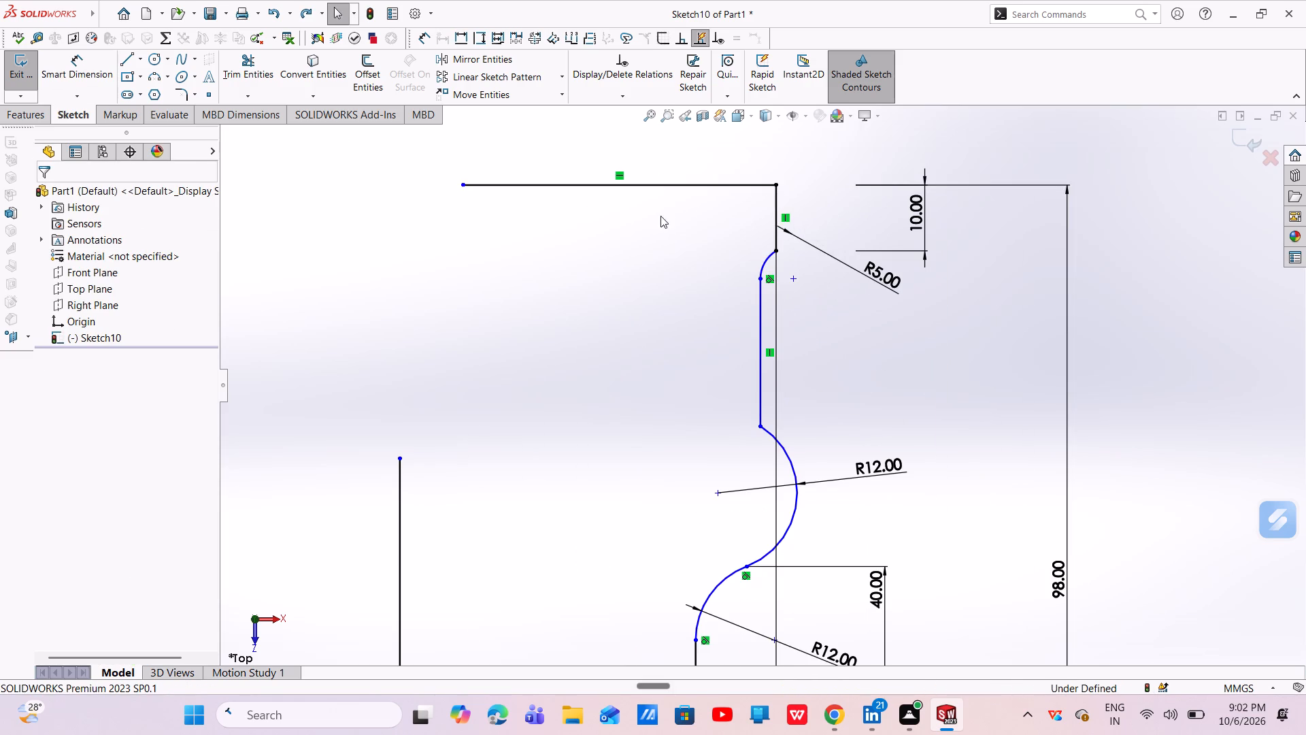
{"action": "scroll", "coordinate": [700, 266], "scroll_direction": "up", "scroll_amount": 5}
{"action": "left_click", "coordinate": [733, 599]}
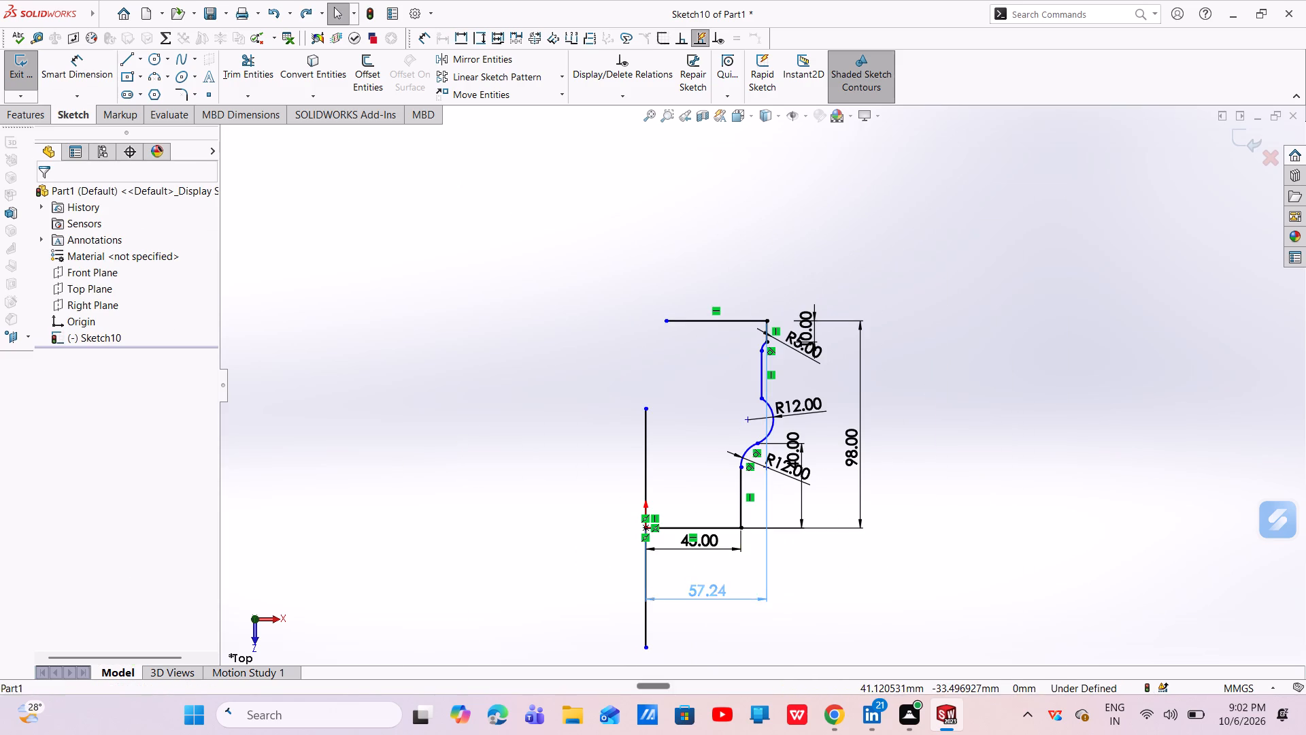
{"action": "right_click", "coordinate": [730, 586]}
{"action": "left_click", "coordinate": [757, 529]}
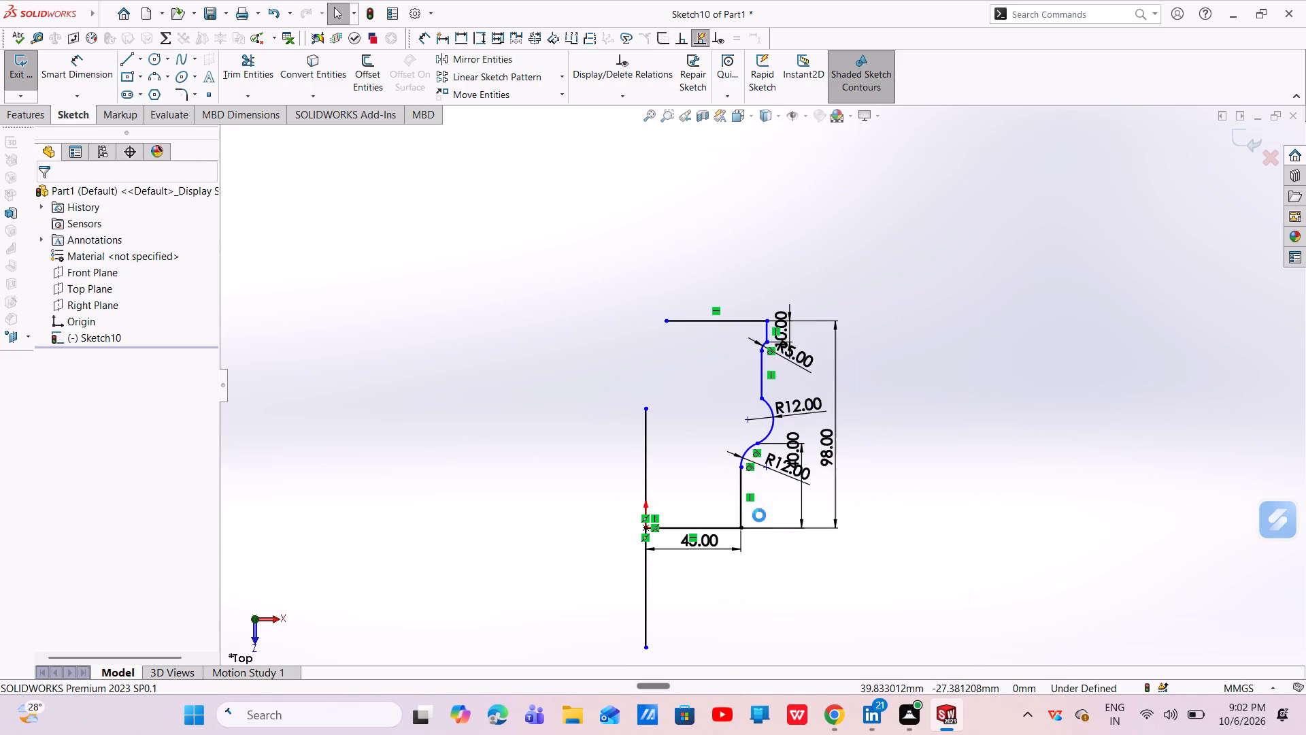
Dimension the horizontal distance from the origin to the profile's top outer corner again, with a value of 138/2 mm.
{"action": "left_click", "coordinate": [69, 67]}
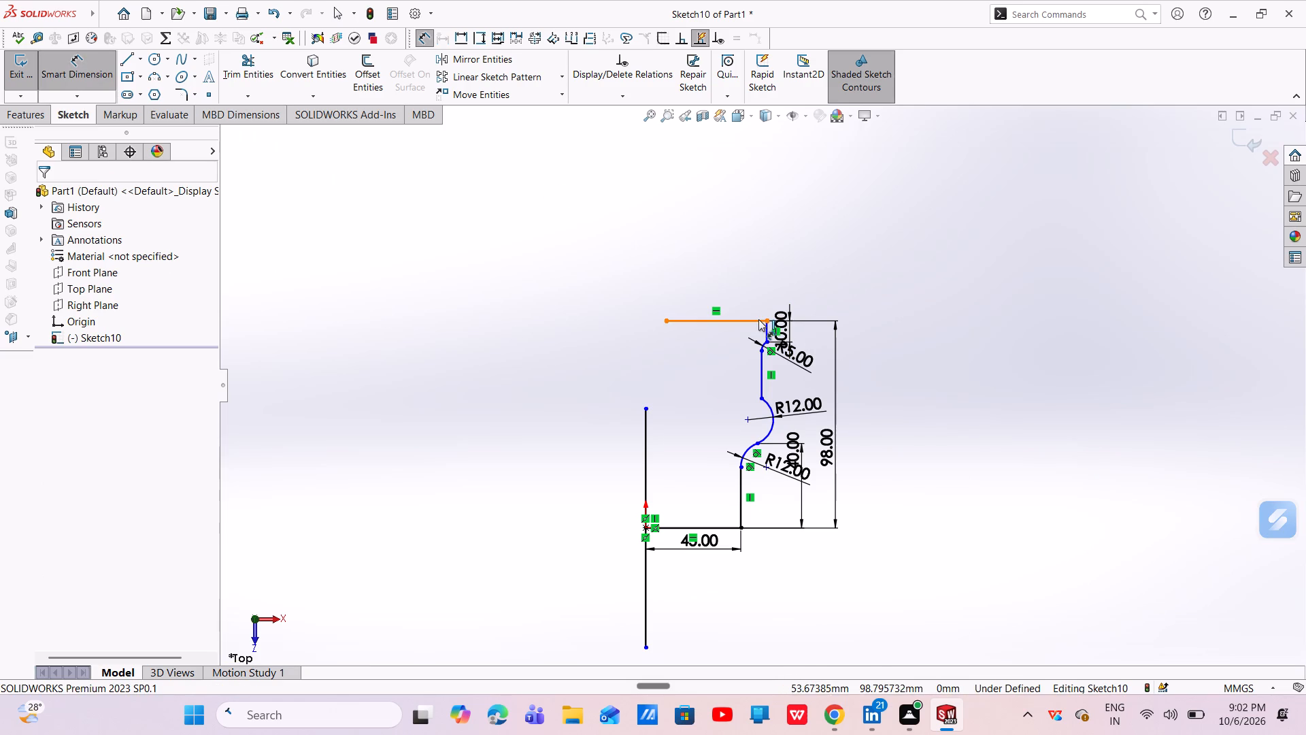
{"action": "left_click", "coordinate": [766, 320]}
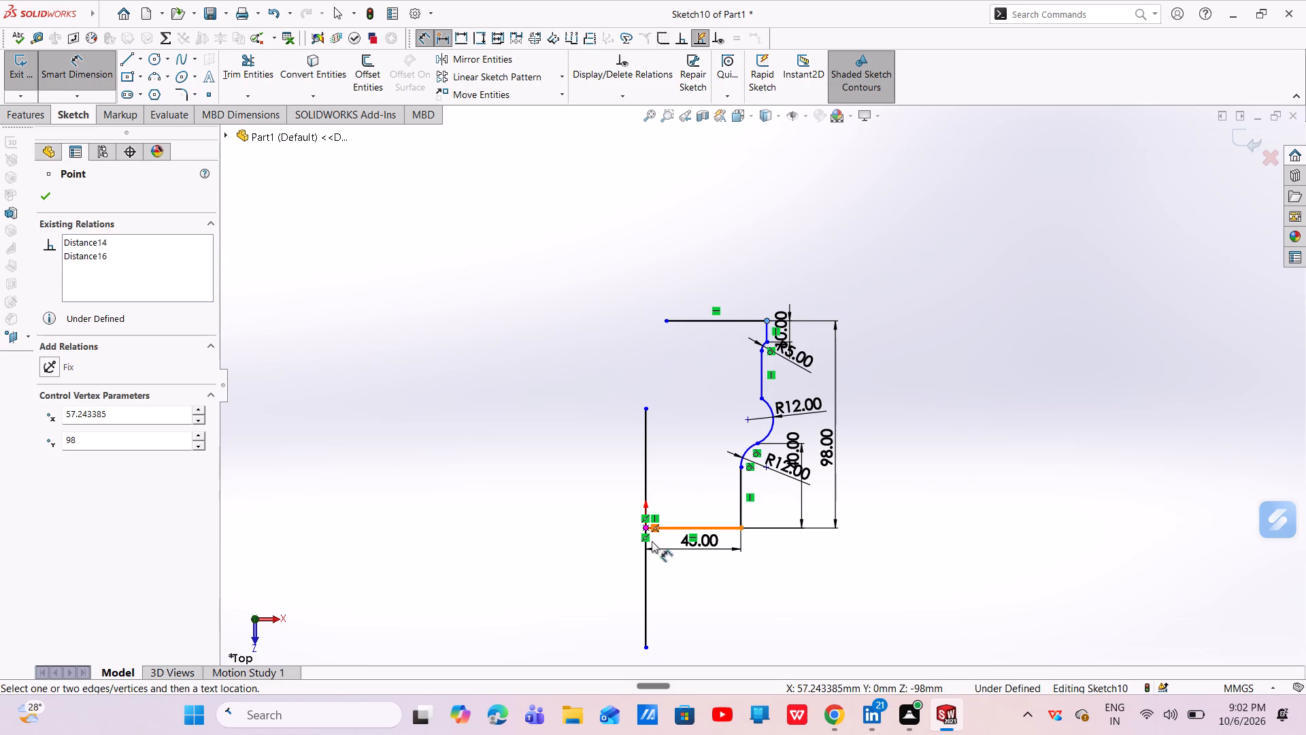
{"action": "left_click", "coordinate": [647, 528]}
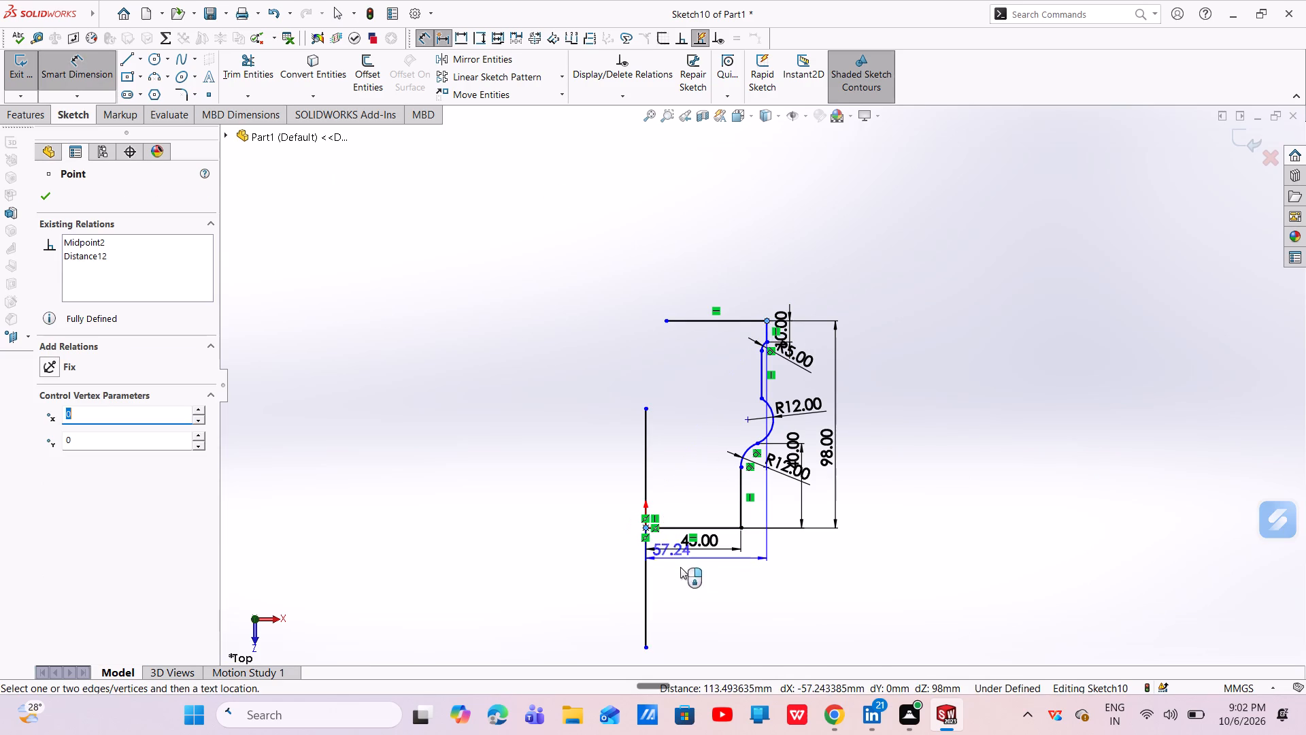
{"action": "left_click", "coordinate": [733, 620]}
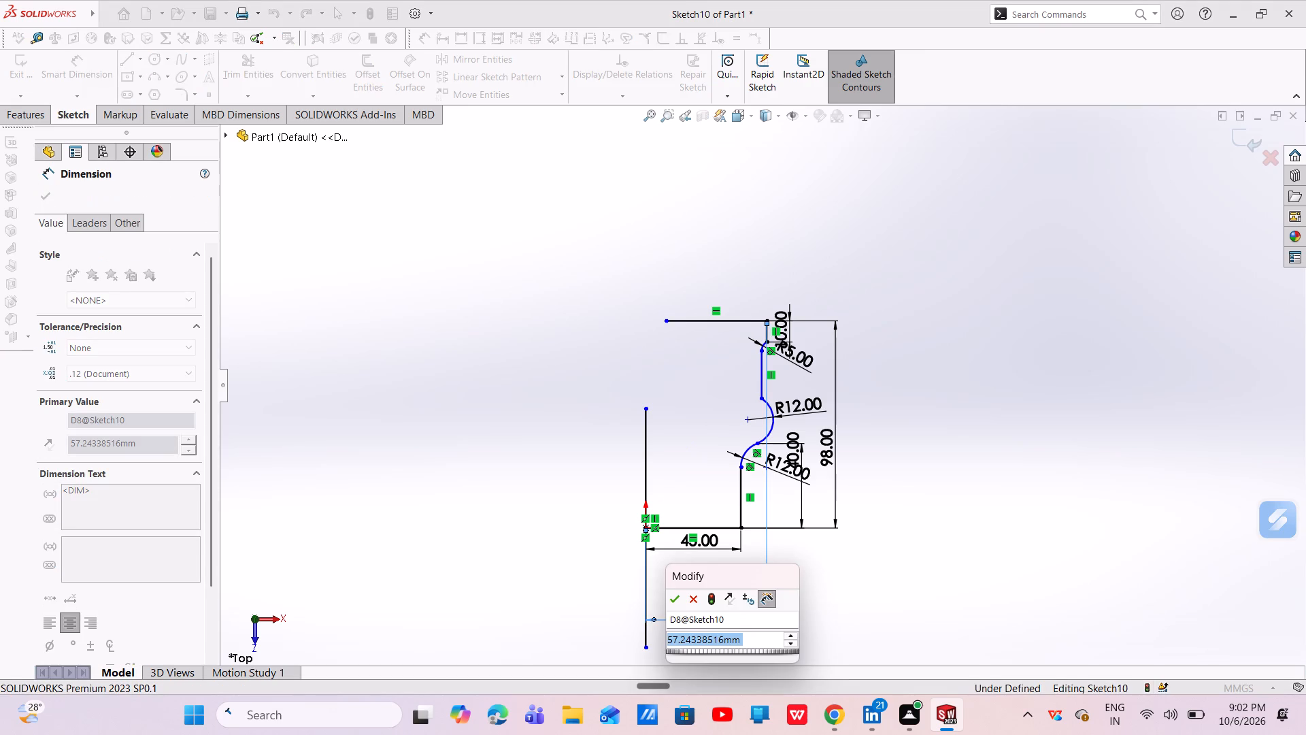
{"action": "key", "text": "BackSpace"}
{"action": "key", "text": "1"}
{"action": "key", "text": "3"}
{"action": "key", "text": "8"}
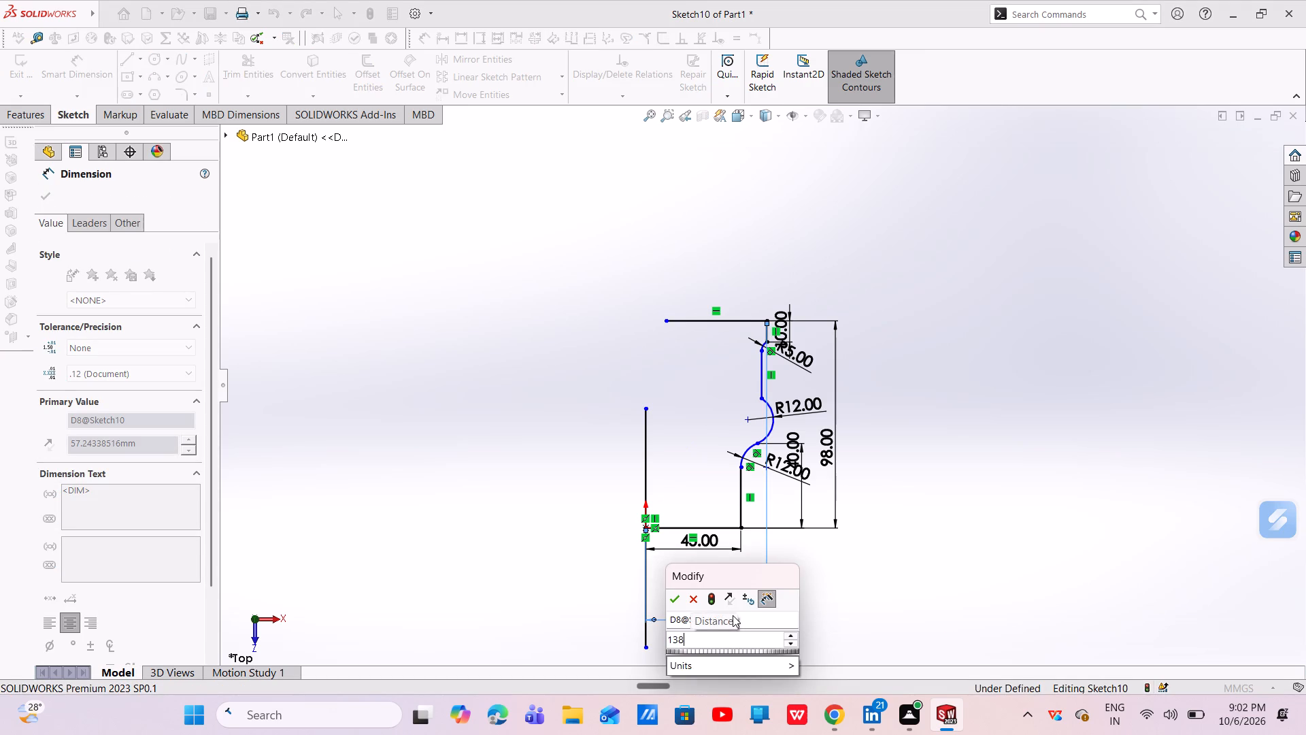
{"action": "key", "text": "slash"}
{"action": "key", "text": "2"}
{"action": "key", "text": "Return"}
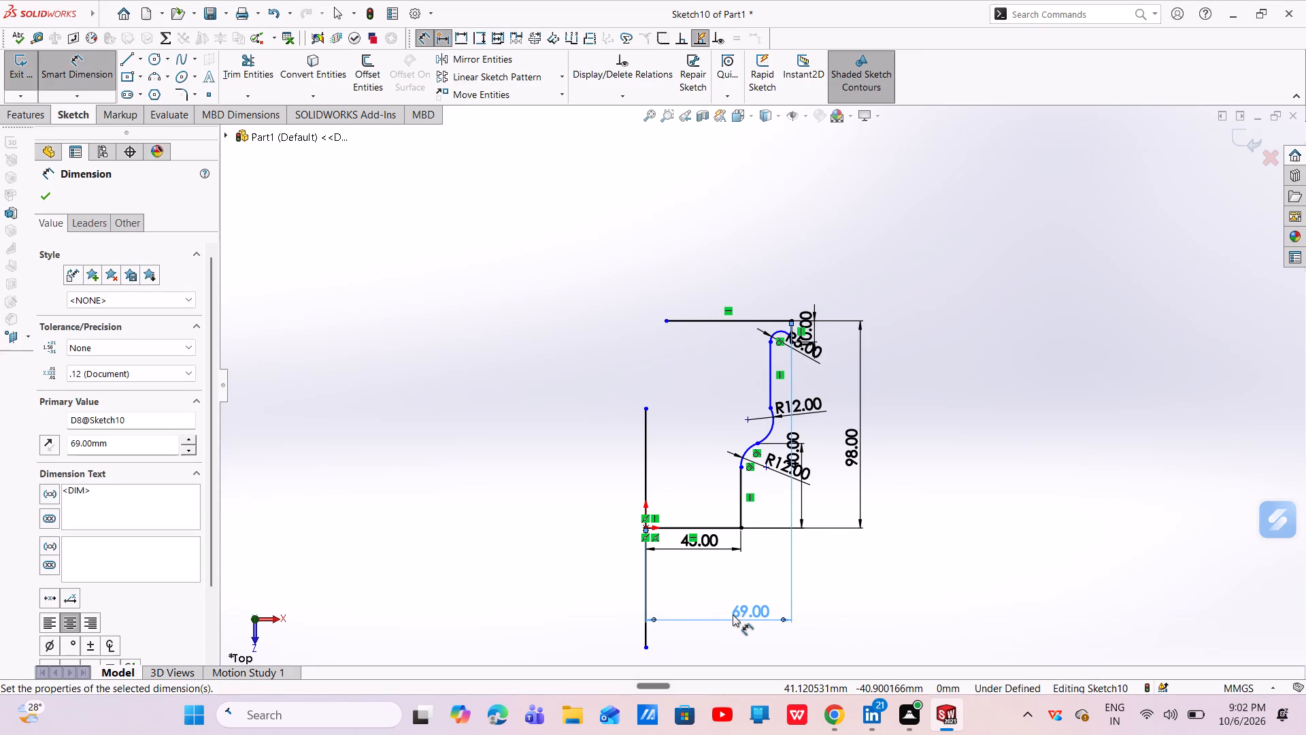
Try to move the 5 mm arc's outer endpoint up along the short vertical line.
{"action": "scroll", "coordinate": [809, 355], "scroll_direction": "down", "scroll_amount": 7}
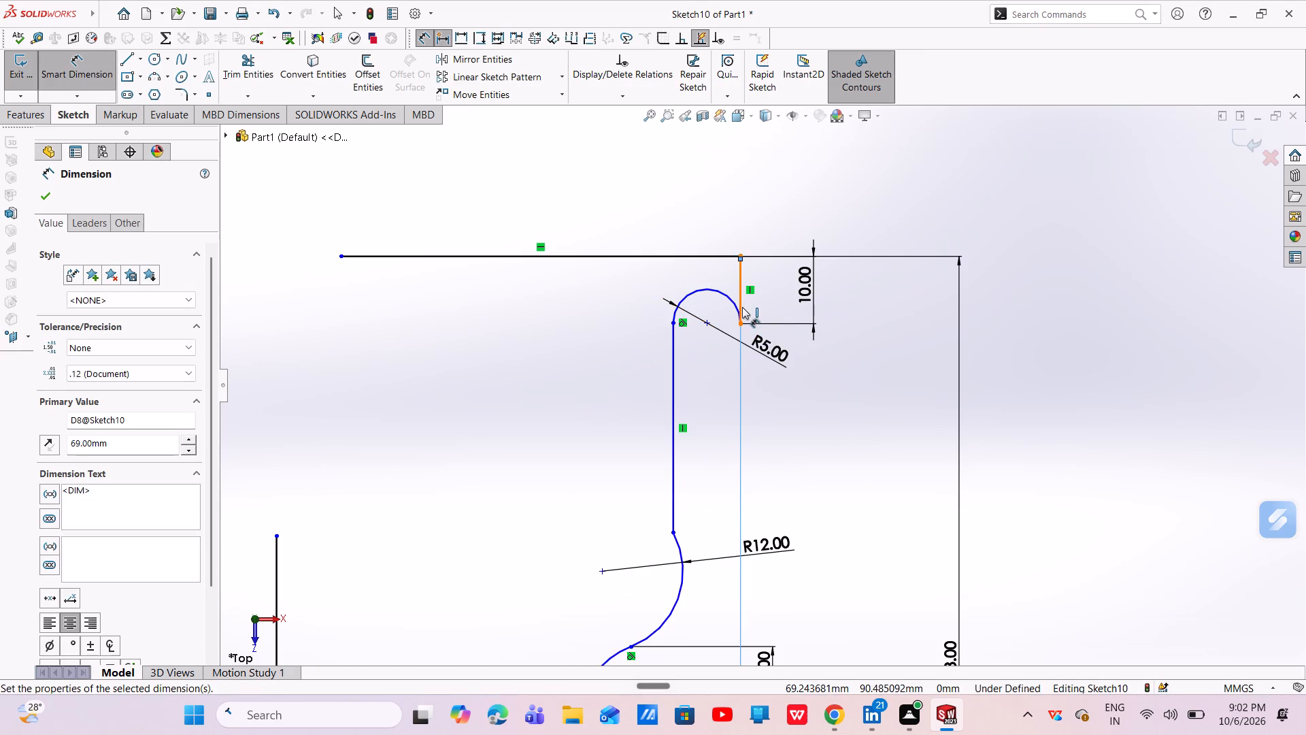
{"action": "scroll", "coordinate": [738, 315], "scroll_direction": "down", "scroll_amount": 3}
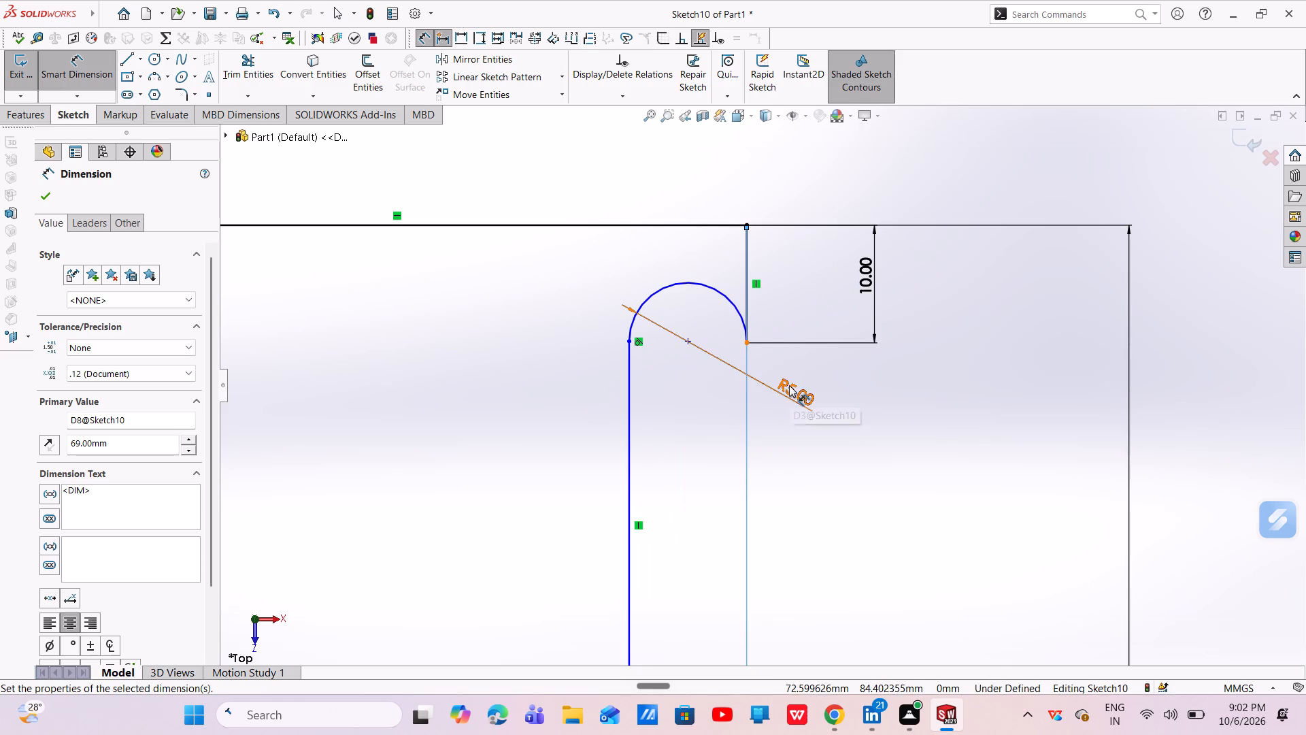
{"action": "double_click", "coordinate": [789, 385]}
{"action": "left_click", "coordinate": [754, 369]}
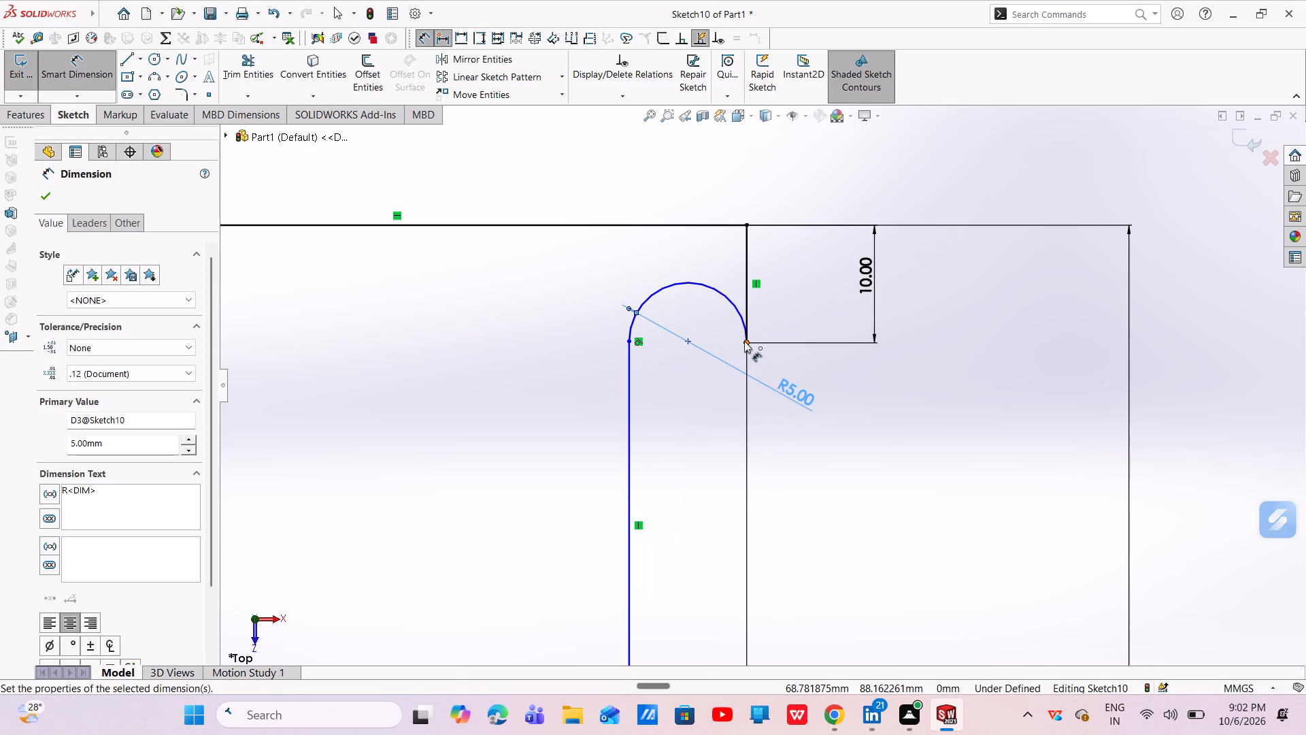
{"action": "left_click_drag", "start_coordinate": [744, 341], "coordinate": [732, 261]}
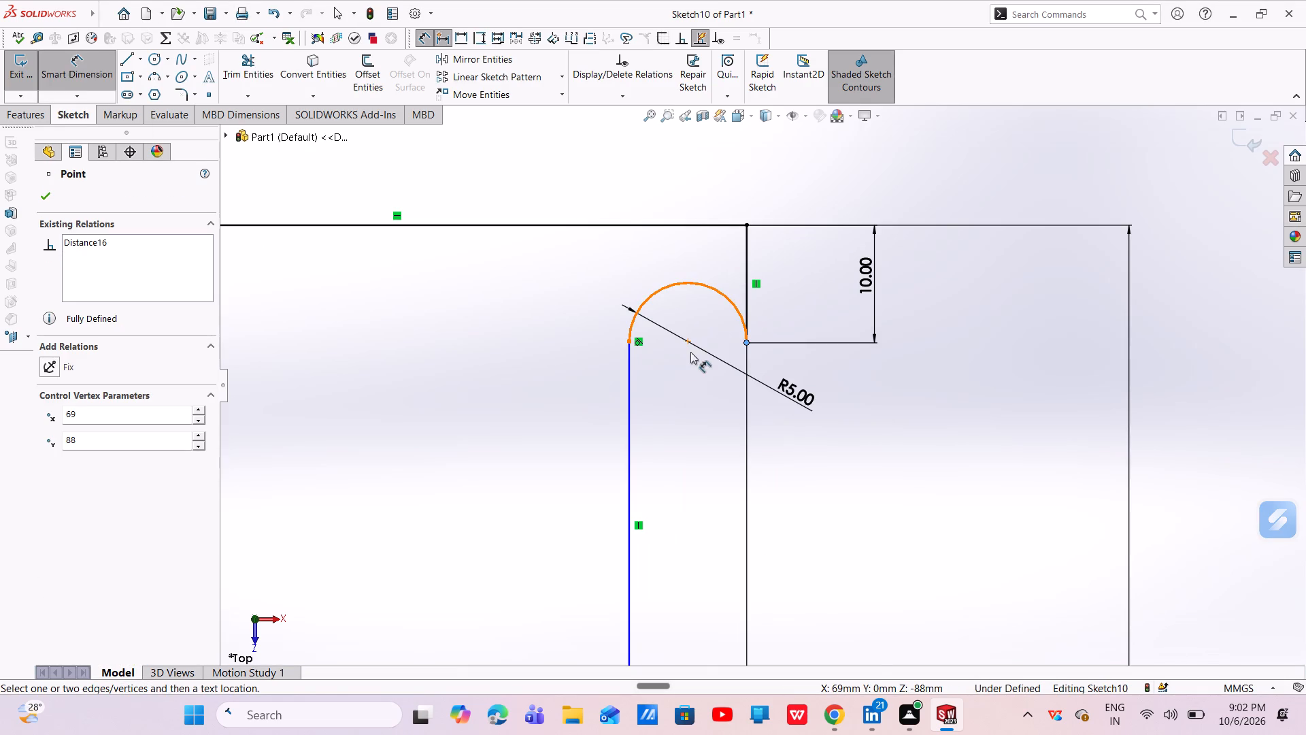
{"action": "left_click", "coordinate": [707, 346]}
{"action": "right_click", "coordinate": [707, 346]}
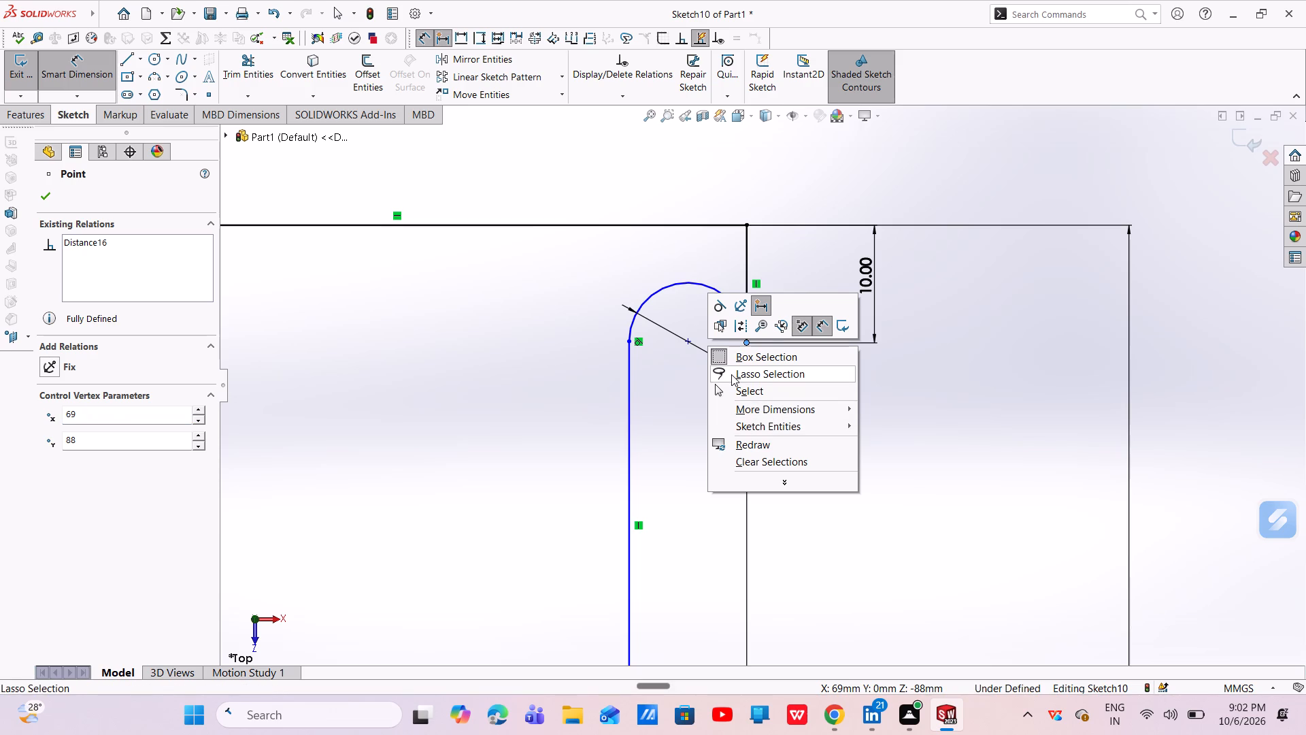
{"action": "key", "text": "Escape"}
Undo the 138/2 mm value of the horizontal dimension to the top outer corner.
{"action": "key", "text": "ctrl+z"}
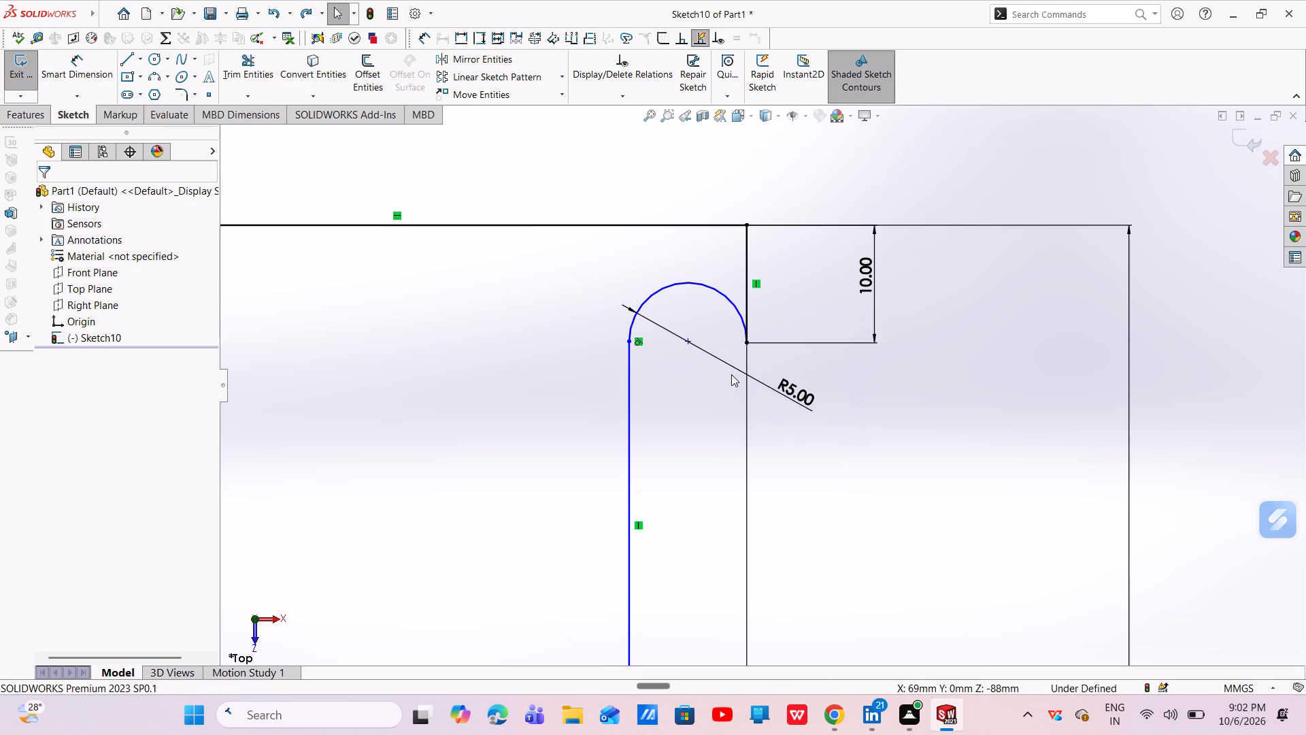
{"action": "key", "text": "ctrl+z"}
Delete the 5 mm arc and the short vertical line below the profile's top outer corner.
{"action": "scroll", "coordinate": [618, 396], "scroll_direction": "up", "scroll_amount": 3}
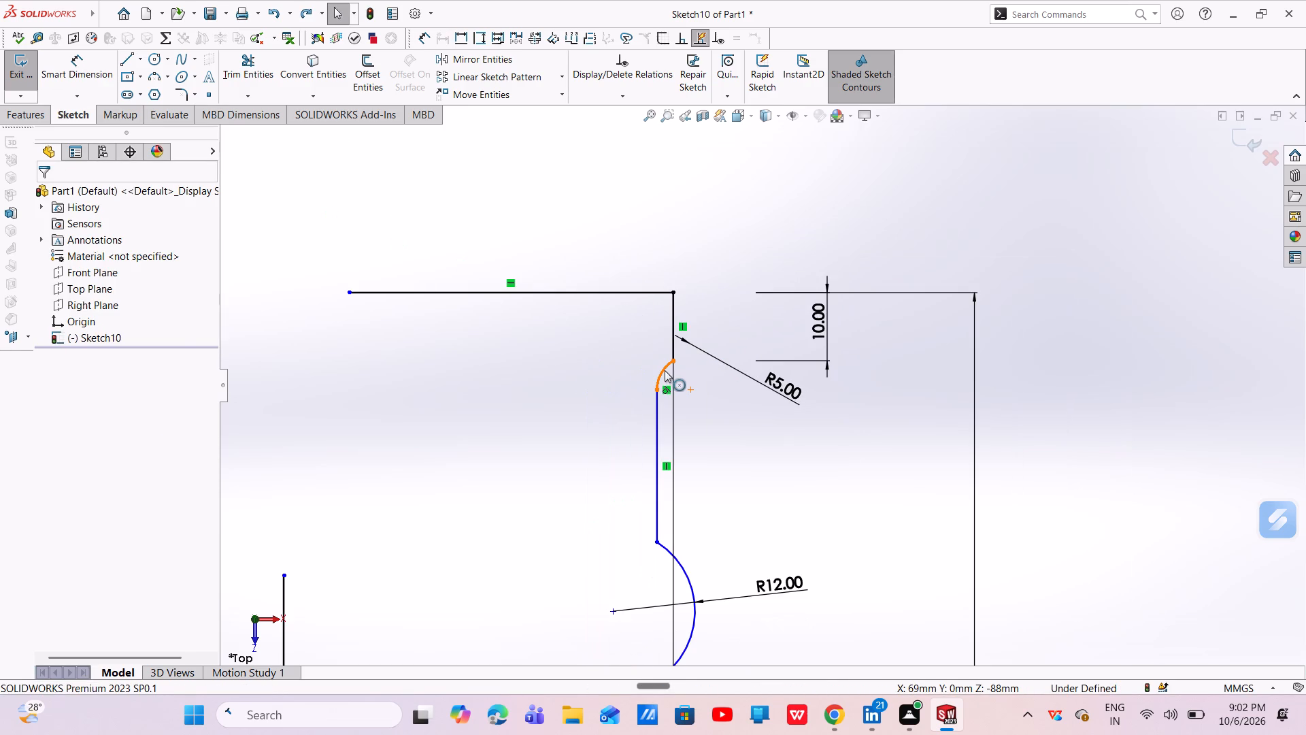
{"action": "left_click", "coordinate": [665, 370]}
{"action": "right_click", "coordinate": [665, 370]}
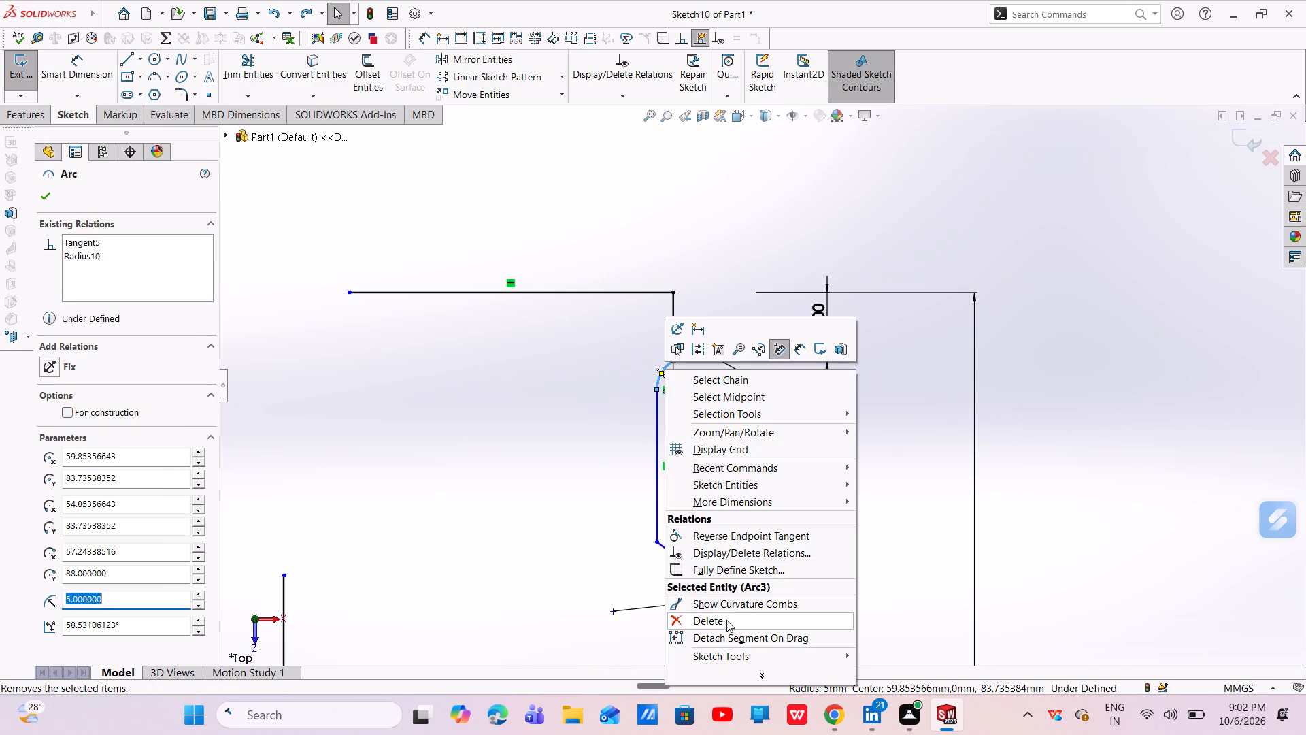
{"action": "left_click", "coordinate": [726, 619]}
{"action": "left_click", "coordinate": [568, 355]}
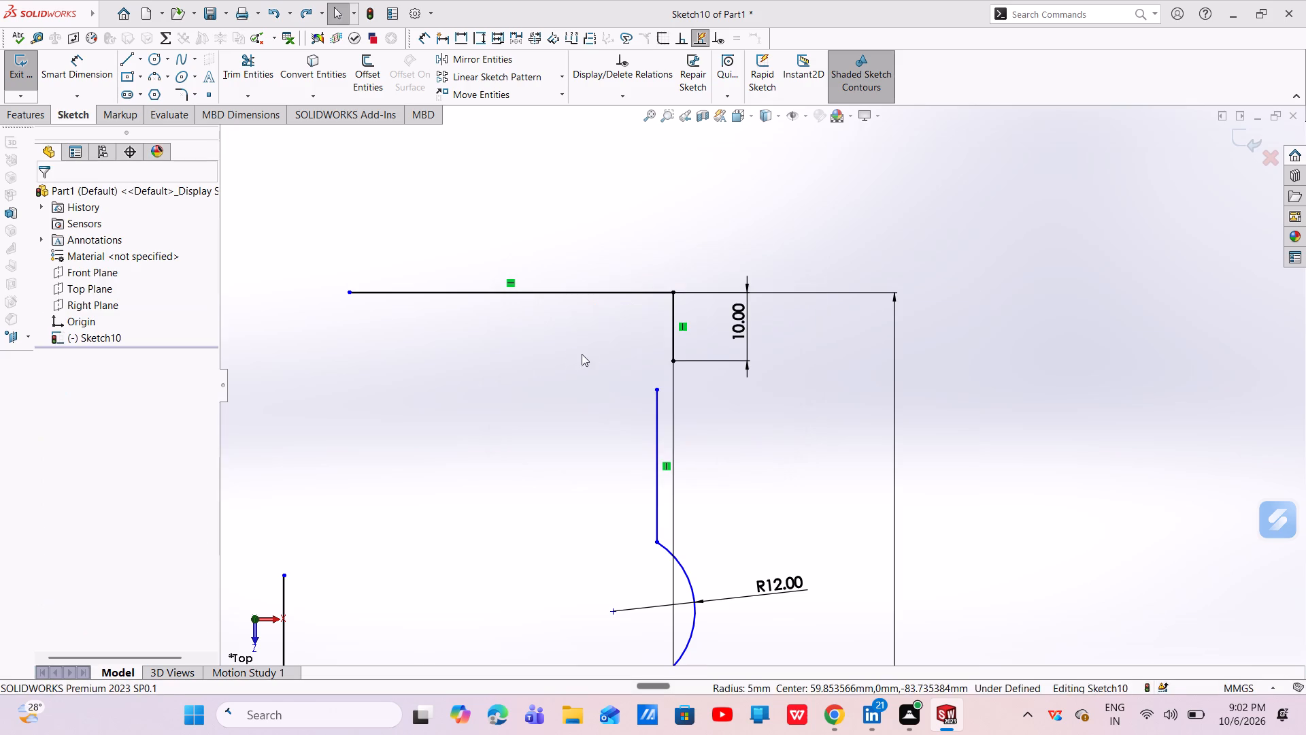
{"action": "left_click", "coordinate": [674, 326]}
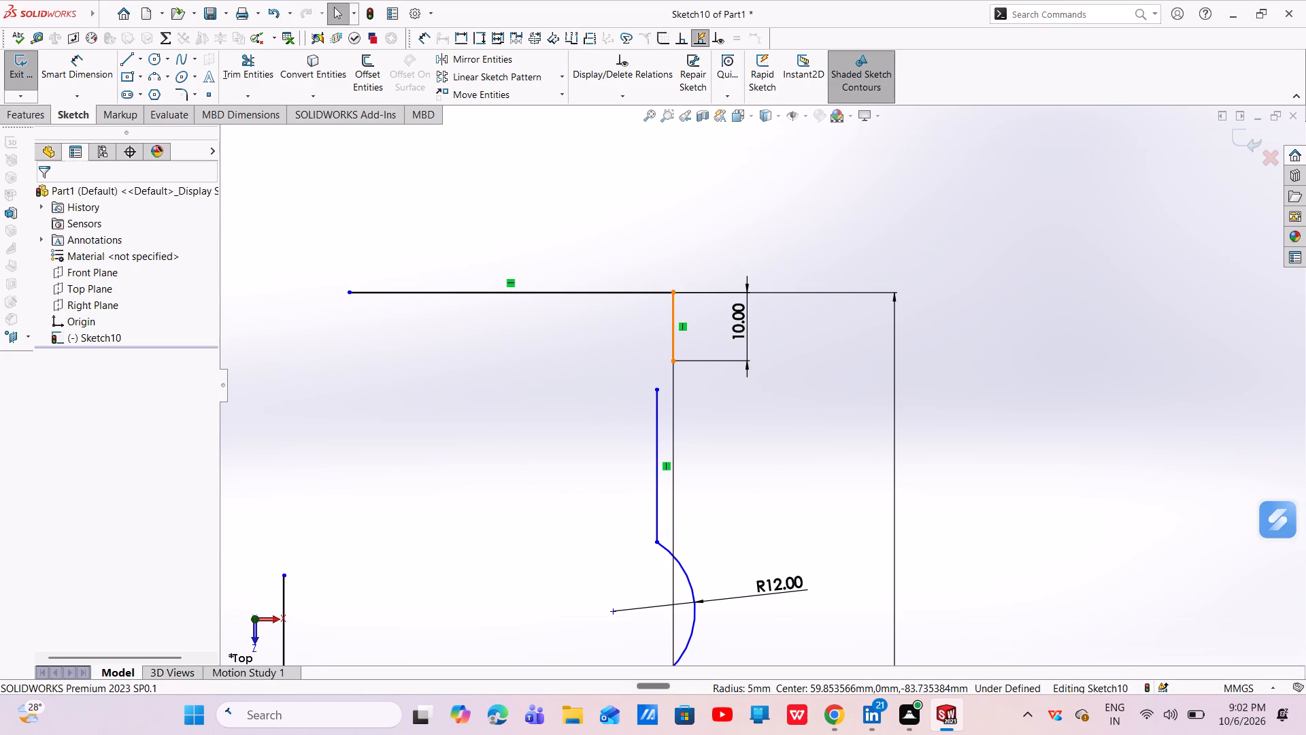
{"action": "right_click", "coordinate": [673, 326]}
{"action": "left_click", "coordinate": [711, 544]}
{"action": "left_click", "coordinate": [572, 355]}
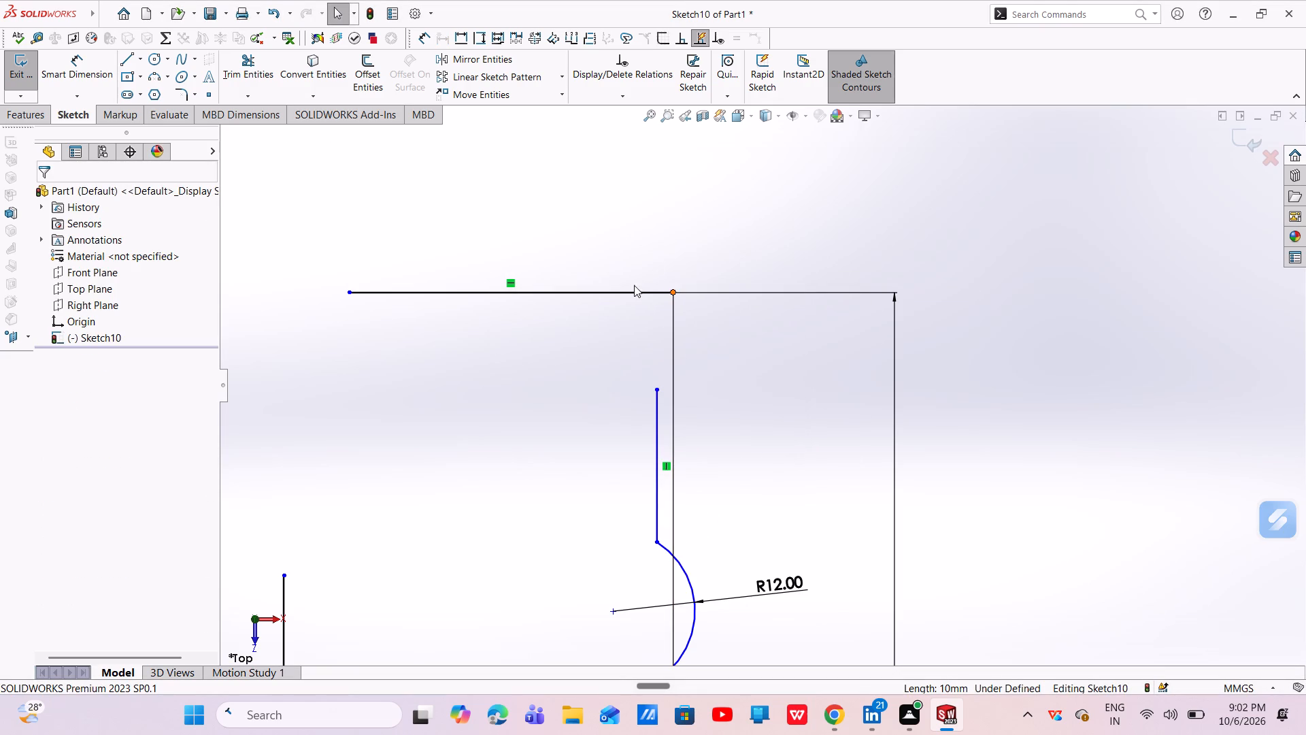
Delete the horizontal line at the top of the profile.
{"action": "left_click", "coordinate": [631, 289]}
{"action": "right_click", "coordinate": [631, 289]}
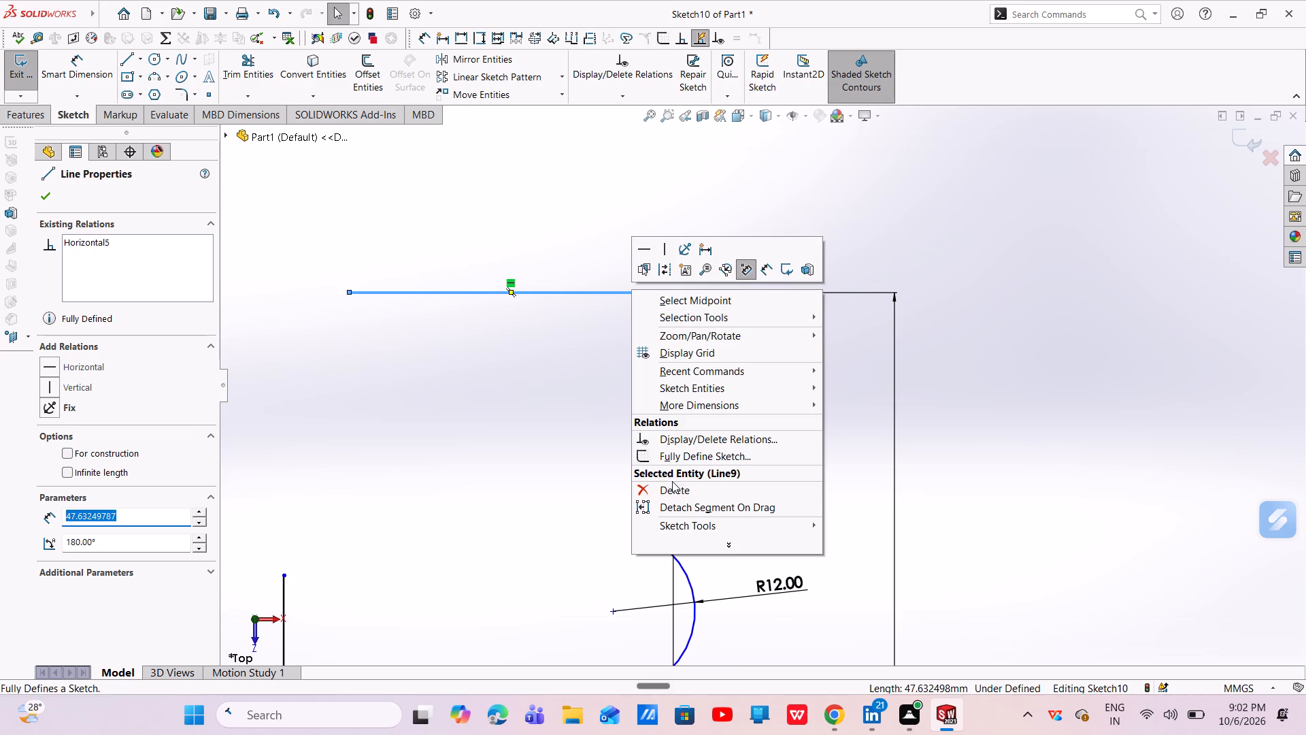
{"action": "left_click", "coordinate": [672, 481]}
{"action": "left_click", "coordinate": [565, 357]}
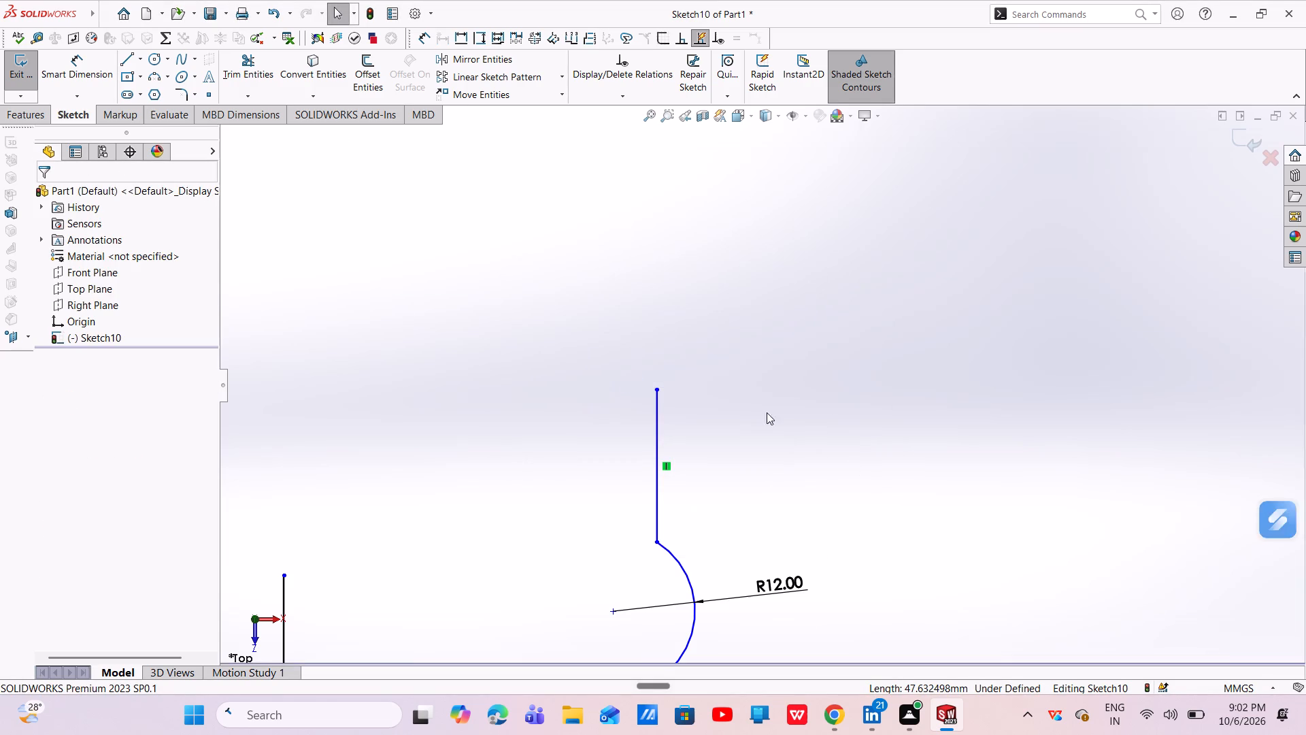
Sketch a short vertical line up from the profile's upper endpoint, continued by a horizontal line about 53 mm long toward the vertical centre line.
{"action": "scroll", "coordinate": [550, 451], "scroll_direction": "up", "scroll_amount": 5}
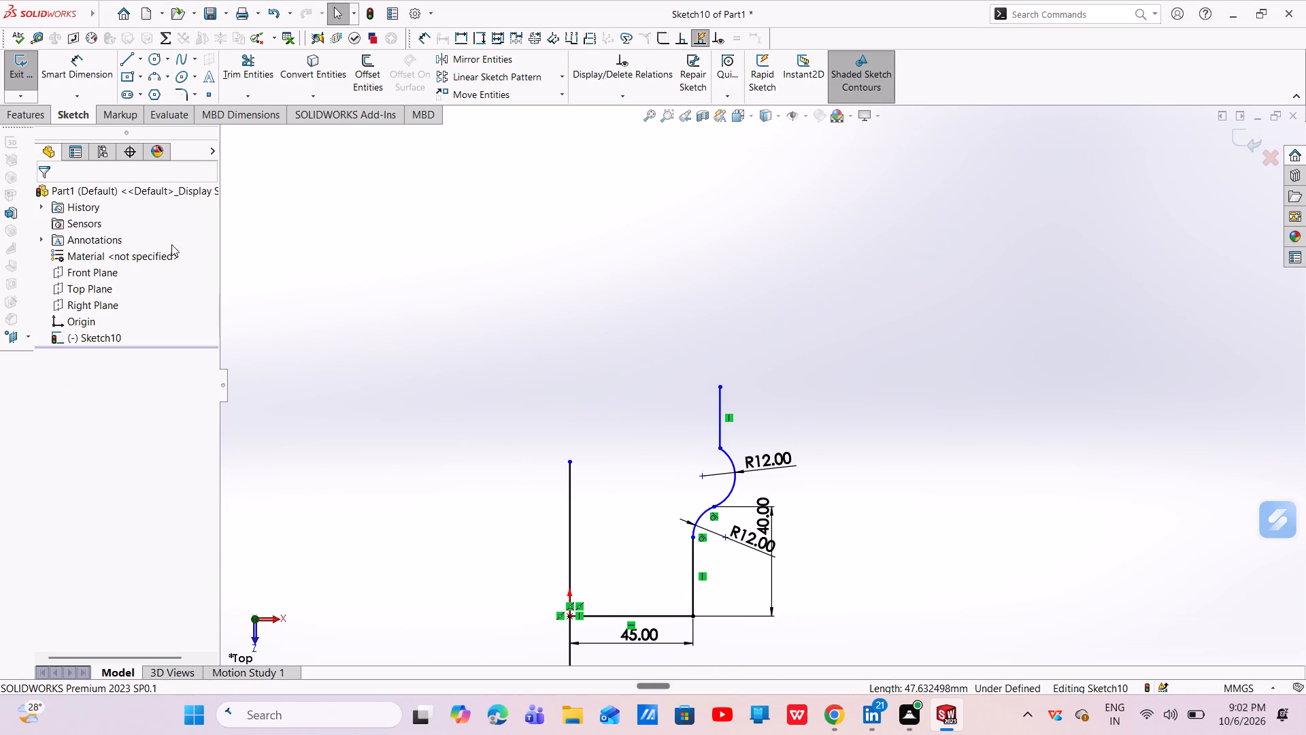
{"action": "left_click", "coordinate": [126, 56]}
{"action": "left_click", "coordinate": [722, 385]}
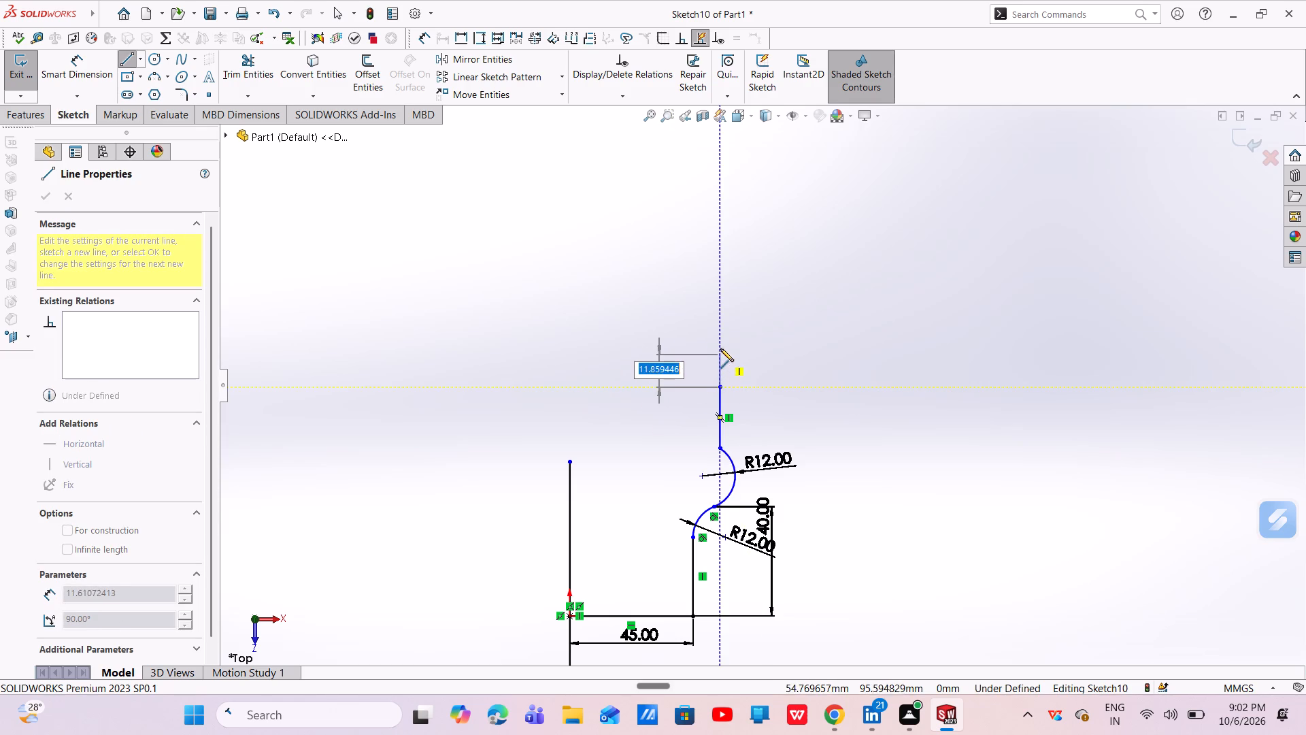
{"action": "left_click", "coordinate": [719, 359]}
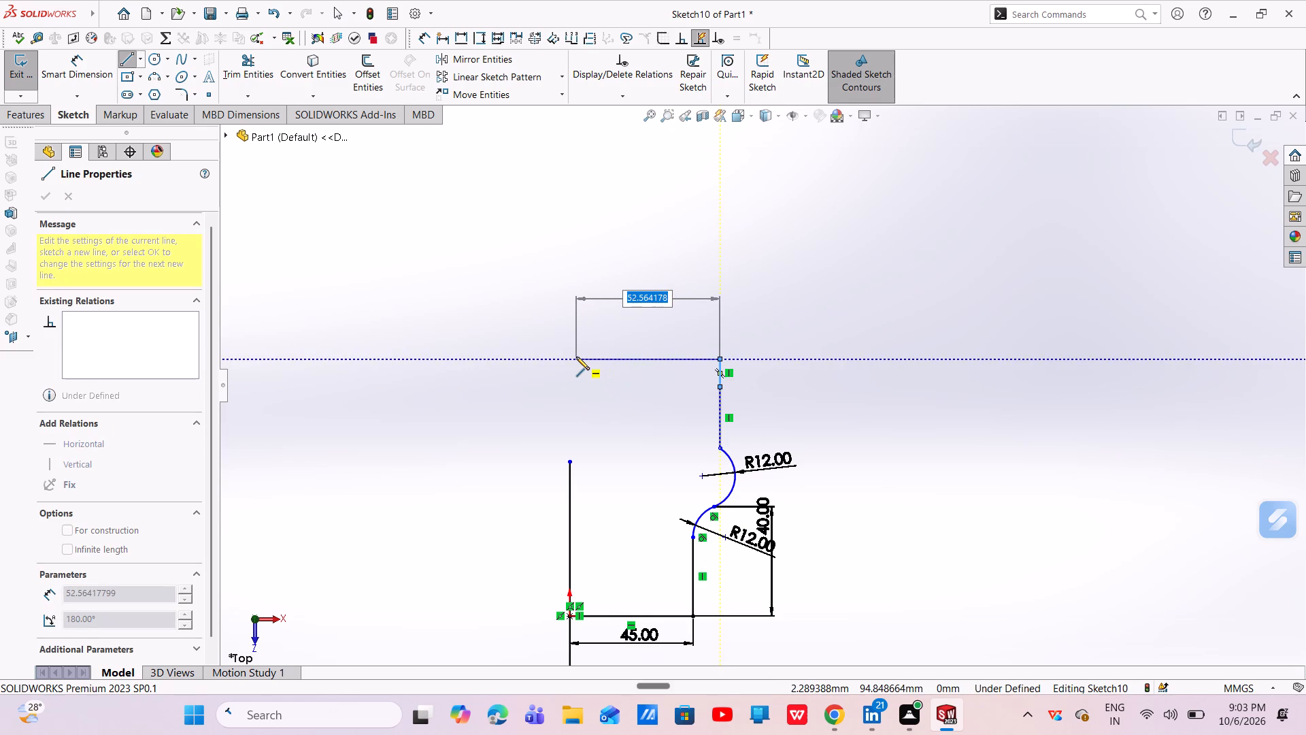
{"action": "left_click", "coordinate": [576, 357]}
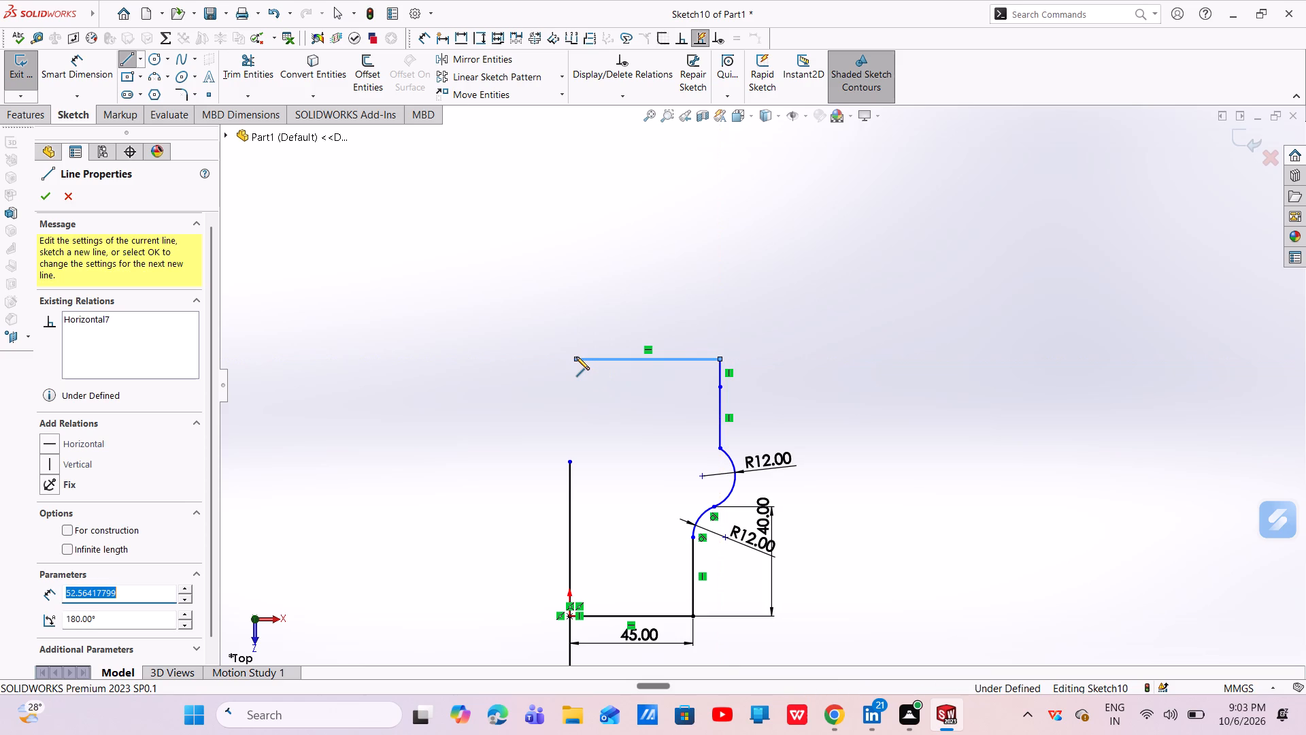
{"action": "key", "text": "Escape"}
{"action": "key", "text": "Escape"}
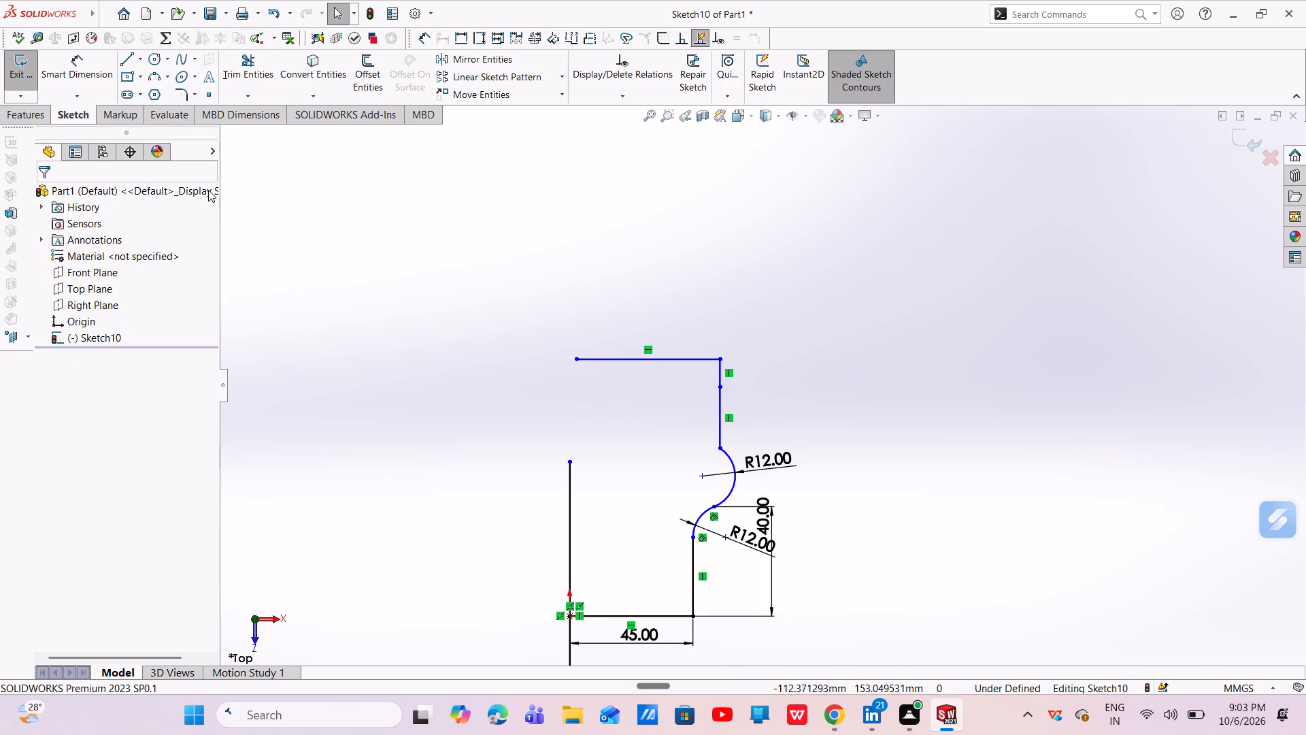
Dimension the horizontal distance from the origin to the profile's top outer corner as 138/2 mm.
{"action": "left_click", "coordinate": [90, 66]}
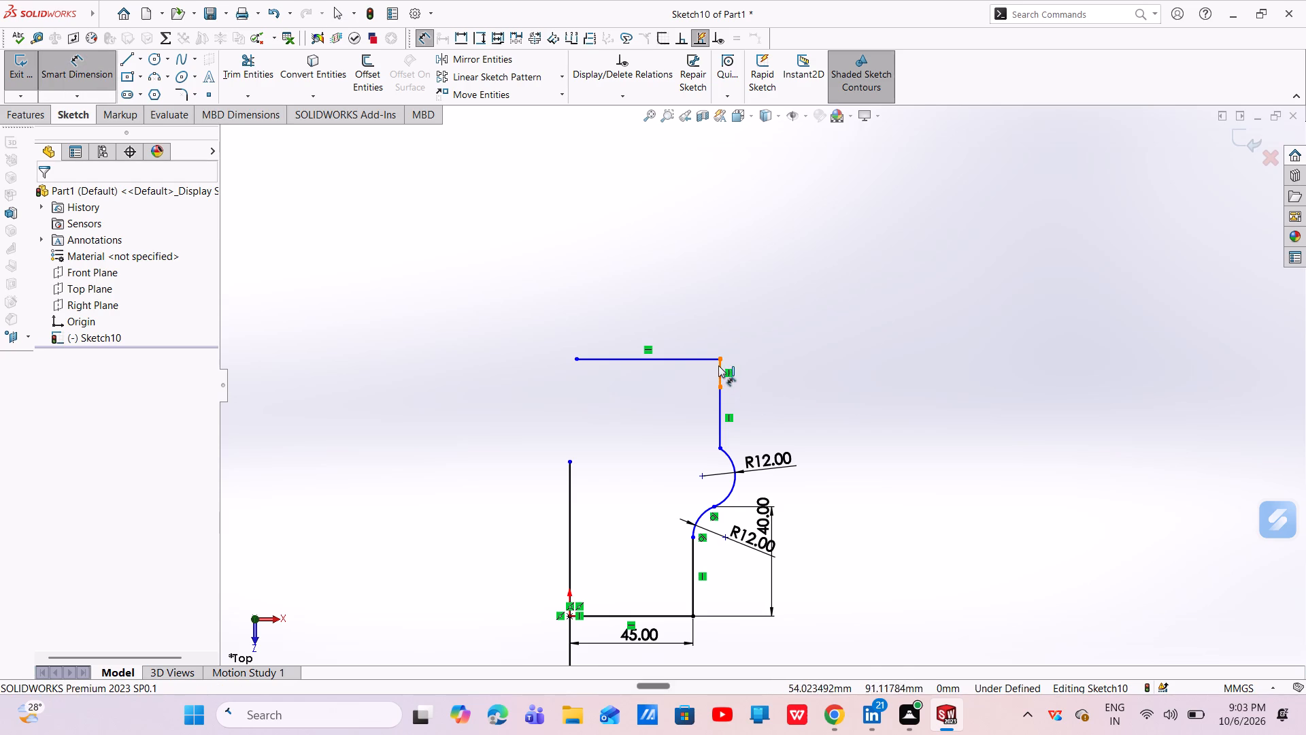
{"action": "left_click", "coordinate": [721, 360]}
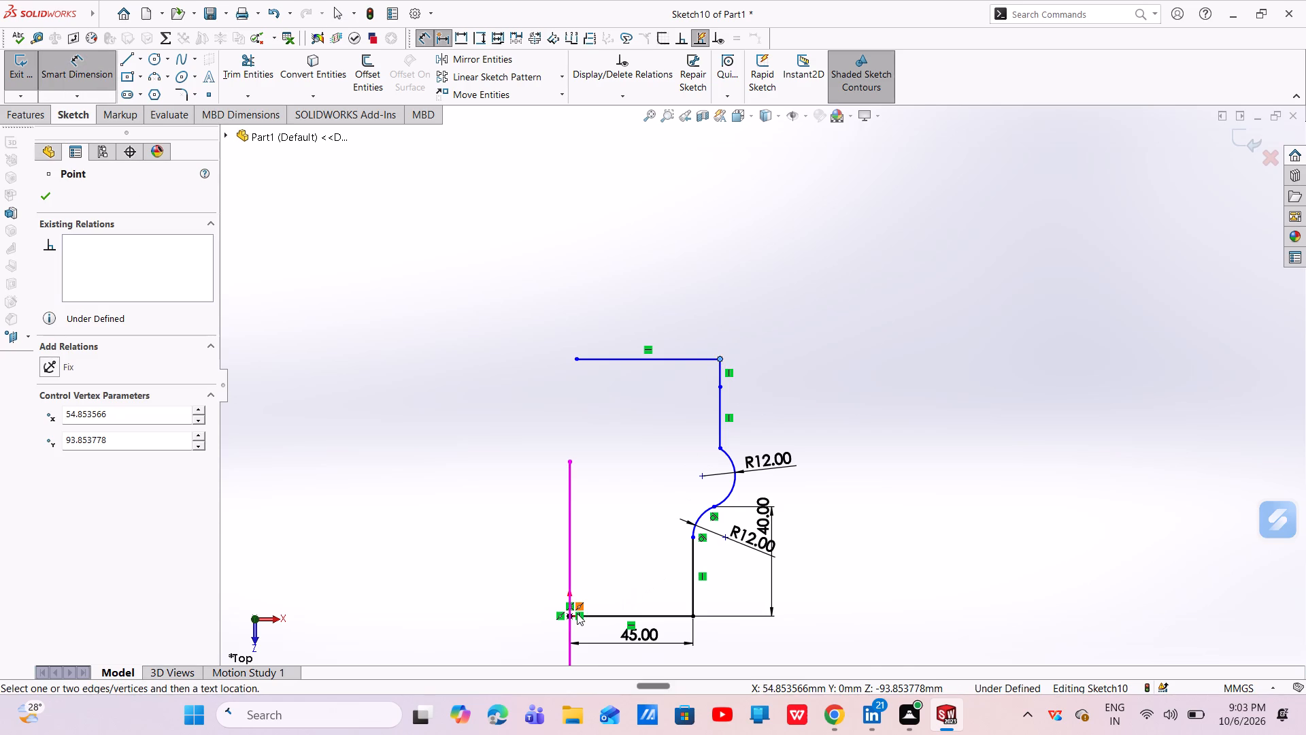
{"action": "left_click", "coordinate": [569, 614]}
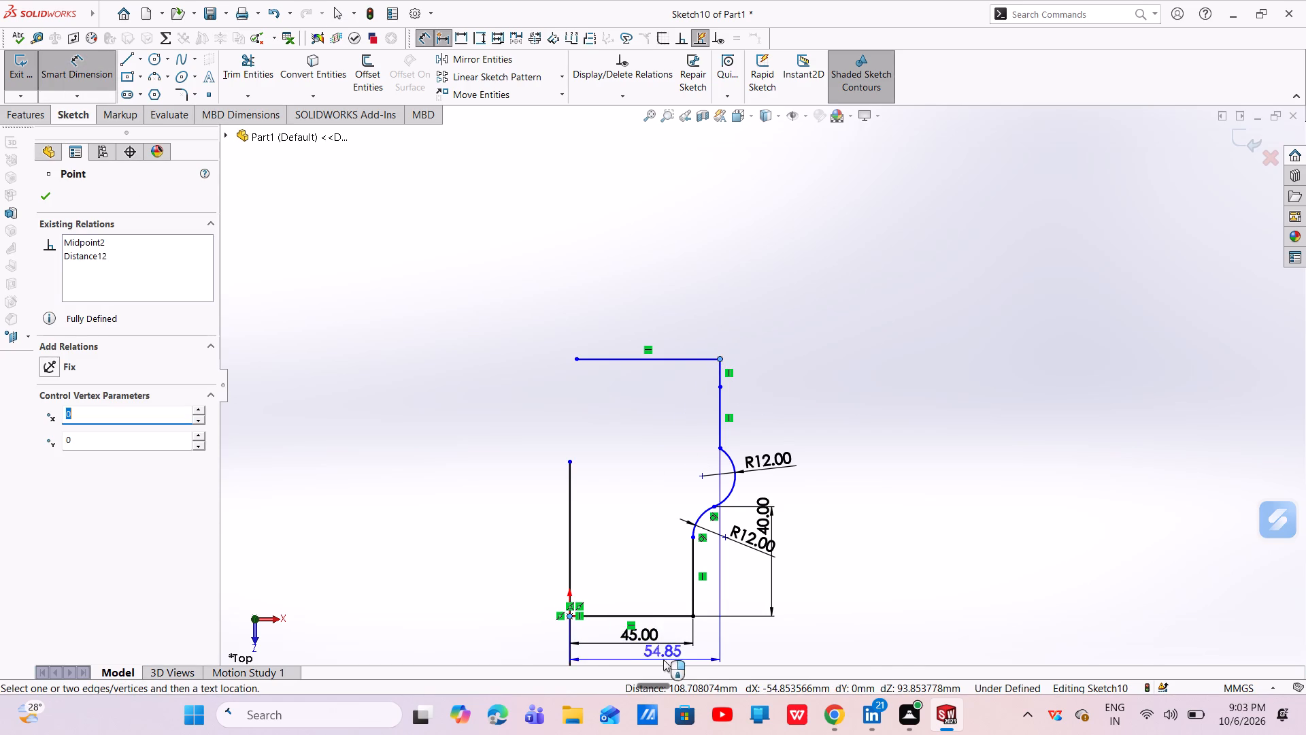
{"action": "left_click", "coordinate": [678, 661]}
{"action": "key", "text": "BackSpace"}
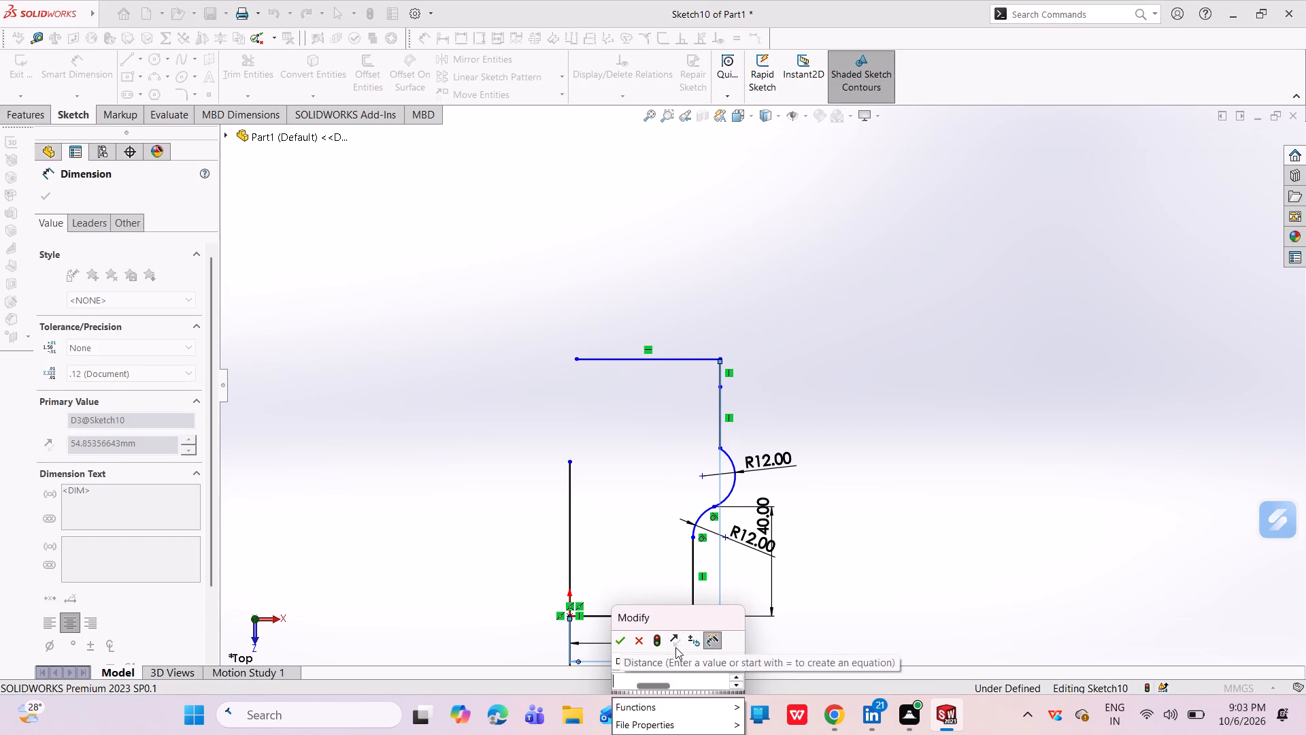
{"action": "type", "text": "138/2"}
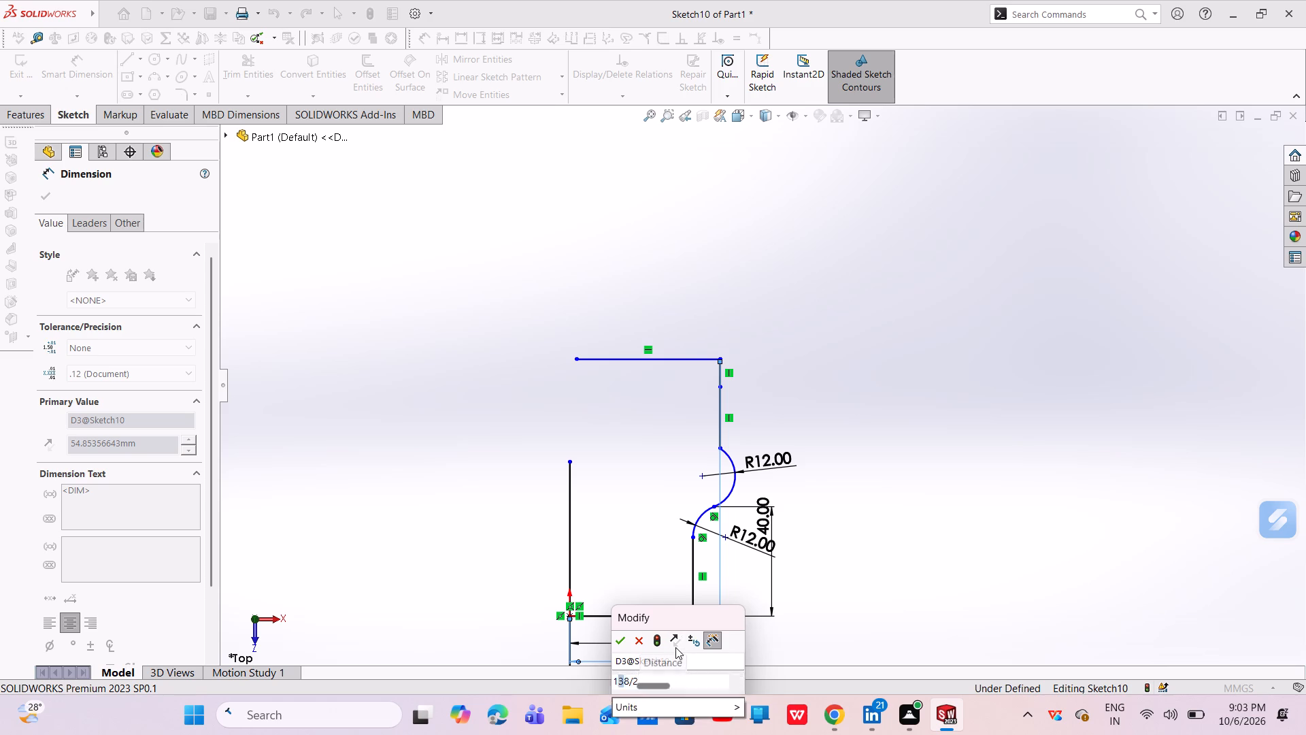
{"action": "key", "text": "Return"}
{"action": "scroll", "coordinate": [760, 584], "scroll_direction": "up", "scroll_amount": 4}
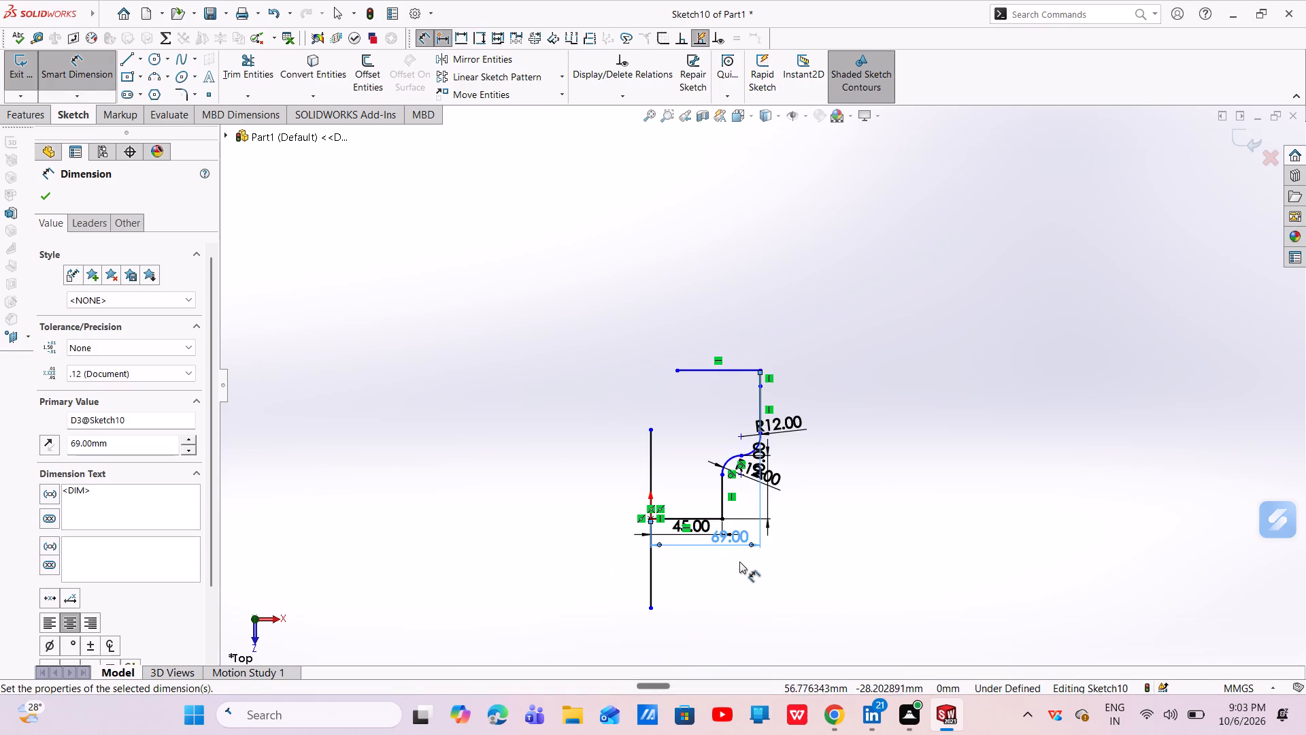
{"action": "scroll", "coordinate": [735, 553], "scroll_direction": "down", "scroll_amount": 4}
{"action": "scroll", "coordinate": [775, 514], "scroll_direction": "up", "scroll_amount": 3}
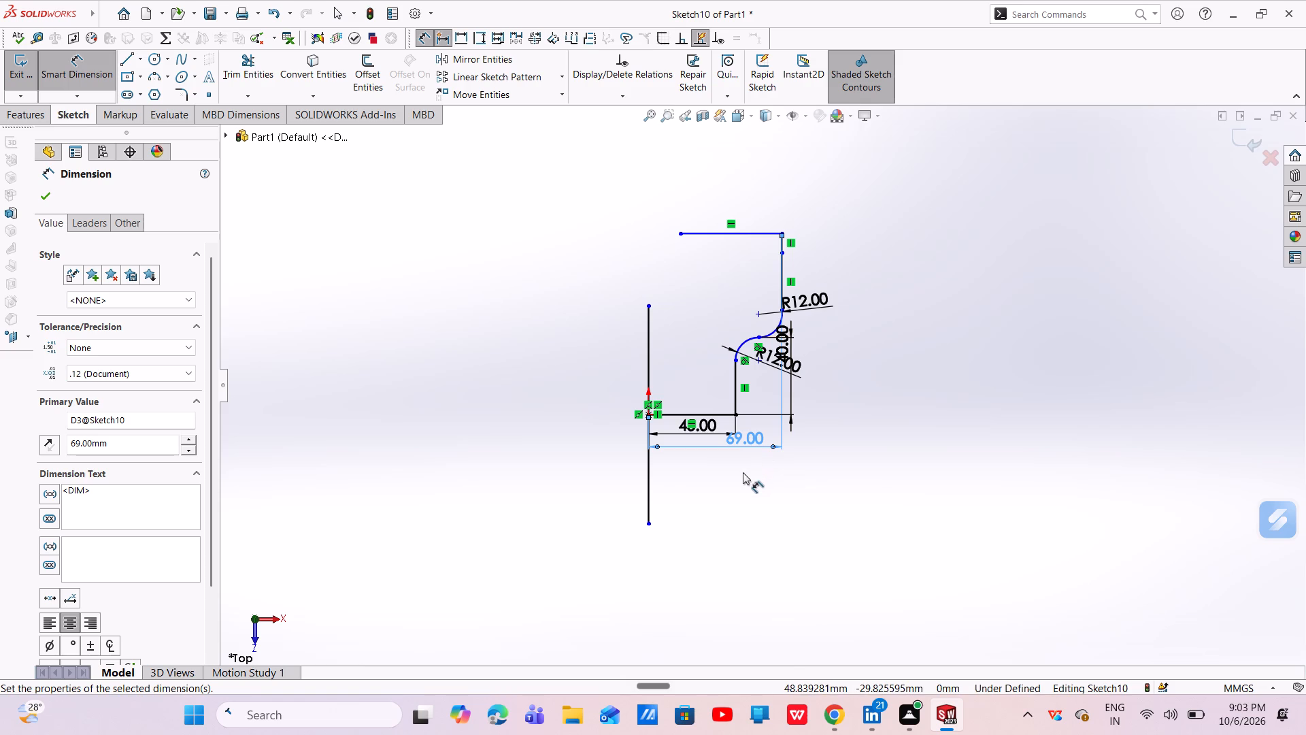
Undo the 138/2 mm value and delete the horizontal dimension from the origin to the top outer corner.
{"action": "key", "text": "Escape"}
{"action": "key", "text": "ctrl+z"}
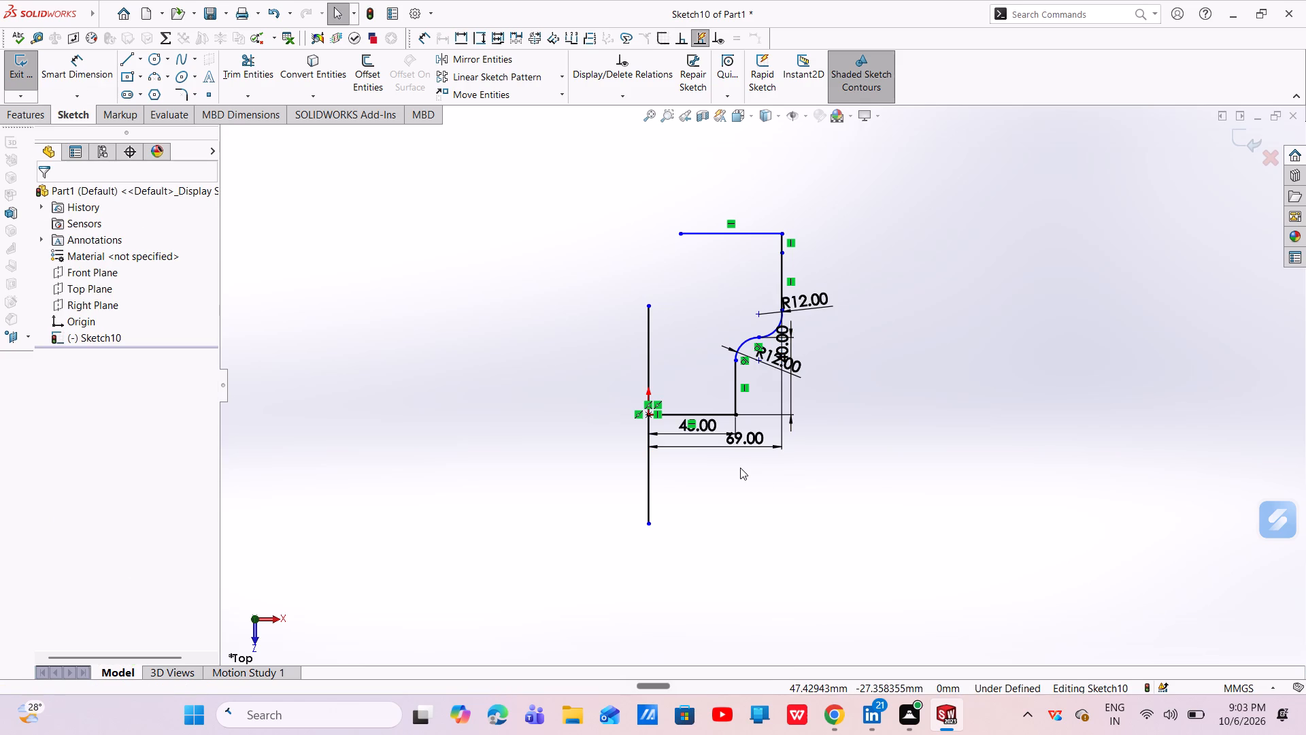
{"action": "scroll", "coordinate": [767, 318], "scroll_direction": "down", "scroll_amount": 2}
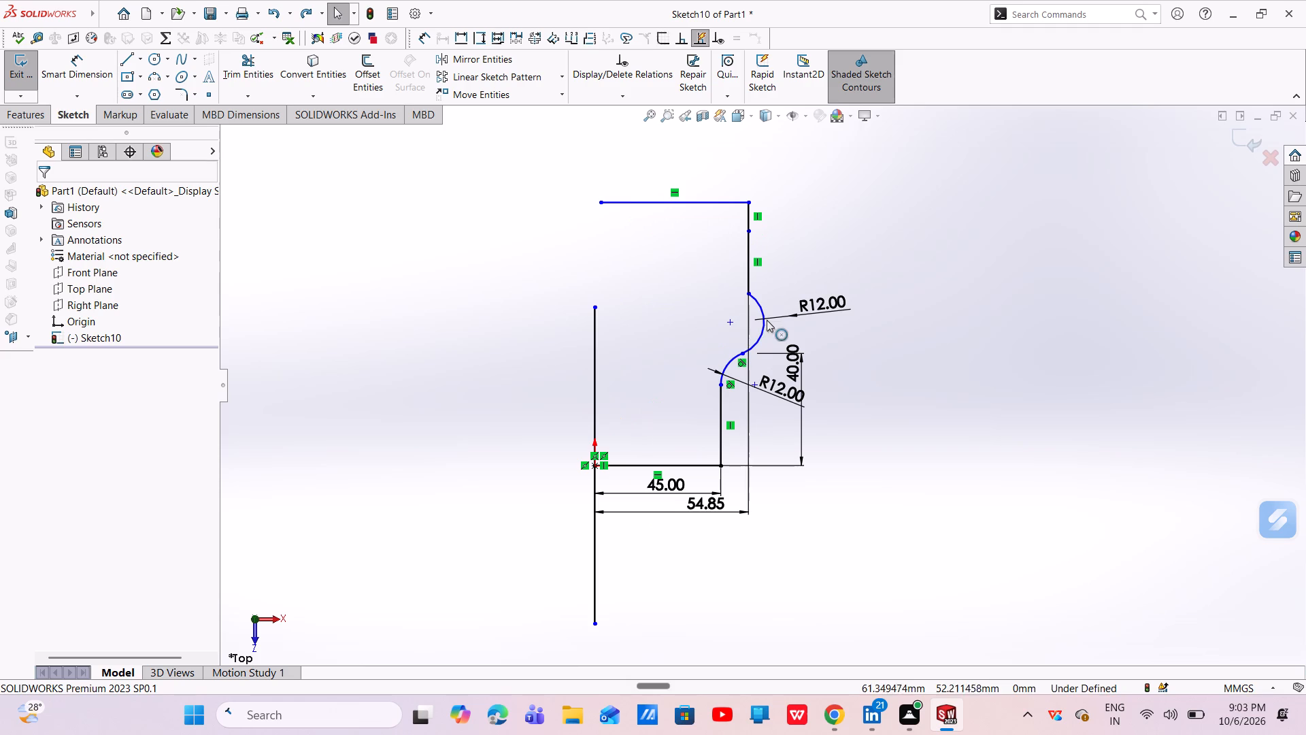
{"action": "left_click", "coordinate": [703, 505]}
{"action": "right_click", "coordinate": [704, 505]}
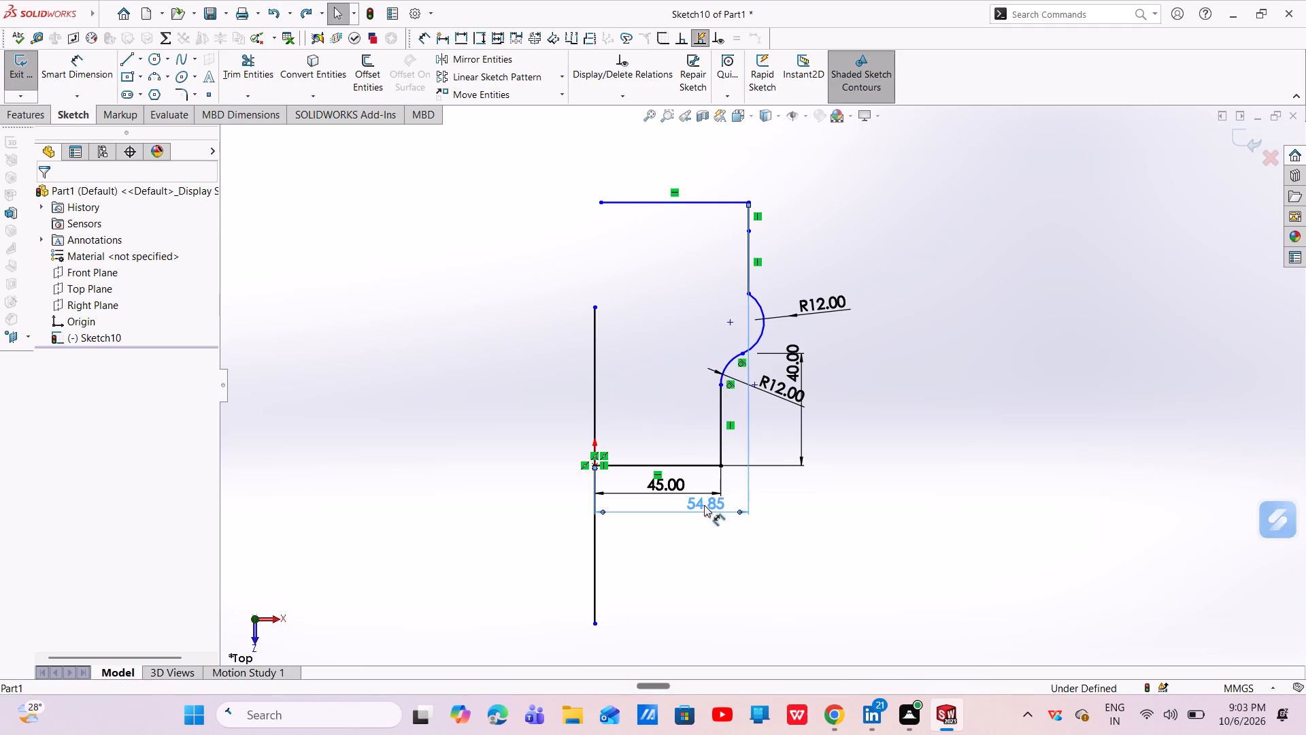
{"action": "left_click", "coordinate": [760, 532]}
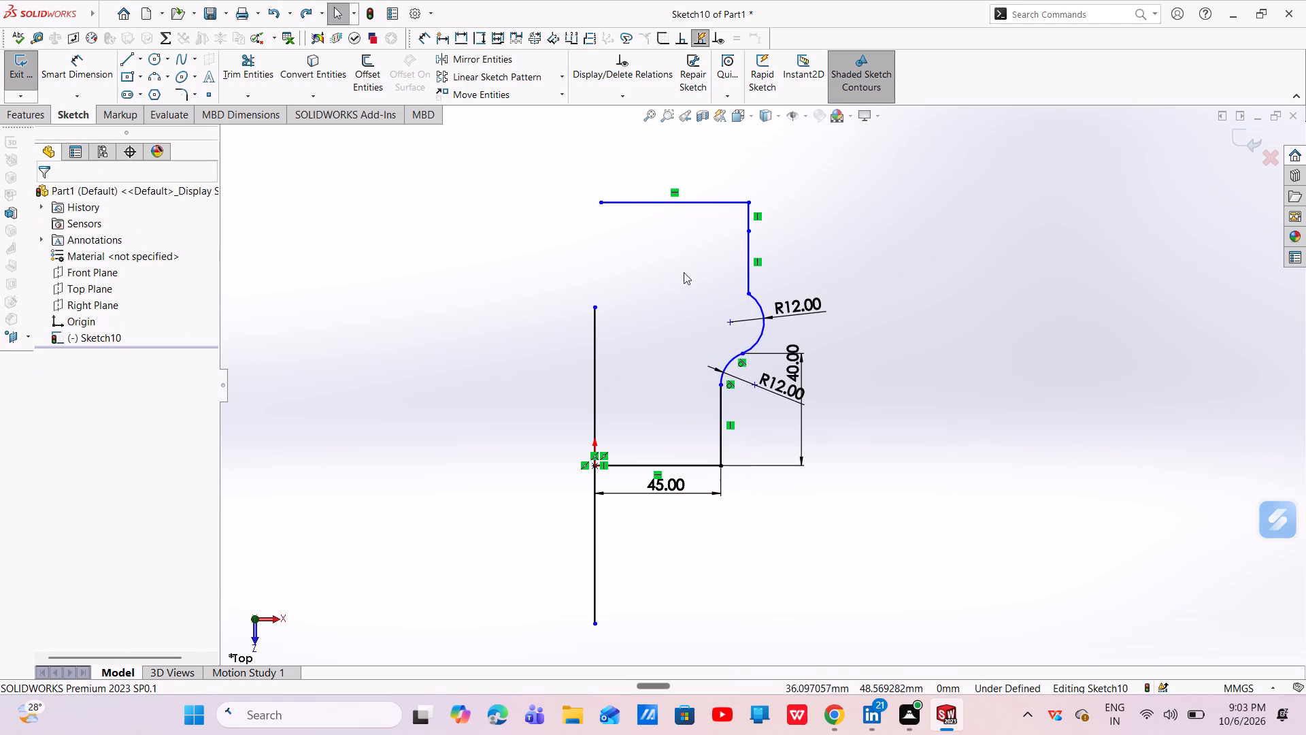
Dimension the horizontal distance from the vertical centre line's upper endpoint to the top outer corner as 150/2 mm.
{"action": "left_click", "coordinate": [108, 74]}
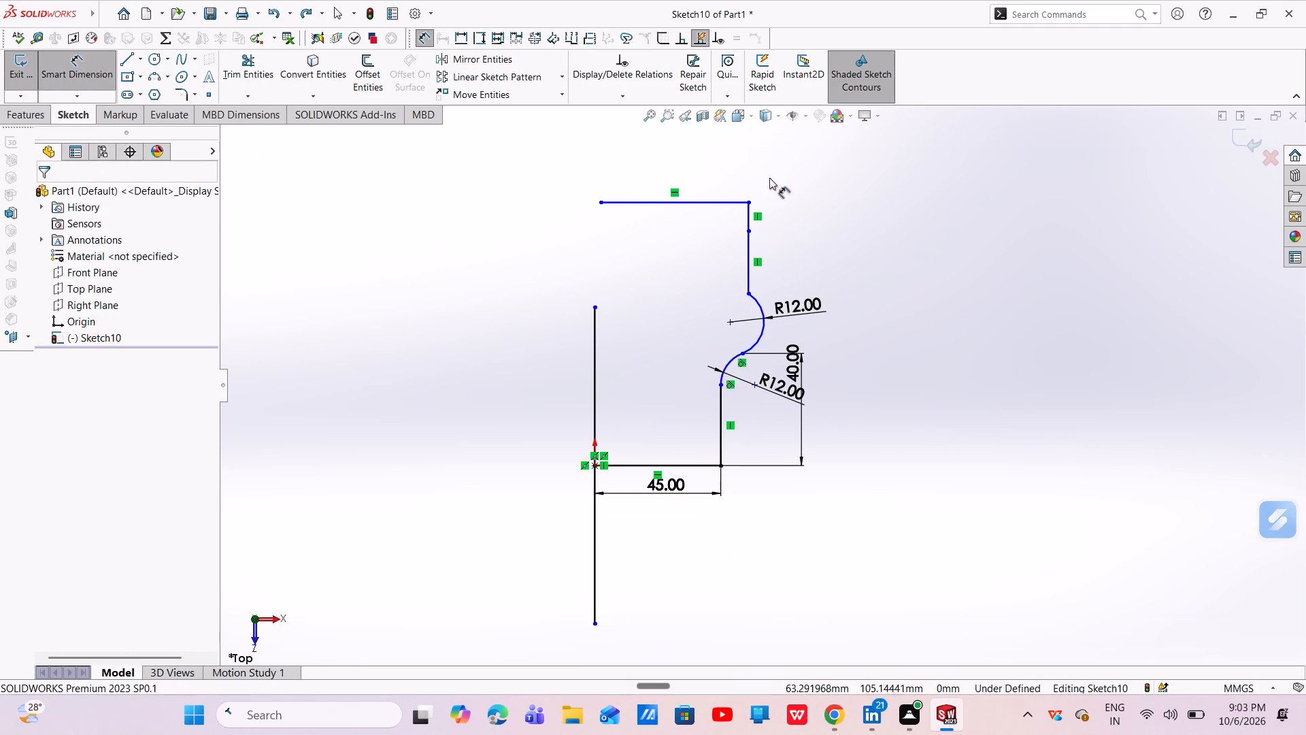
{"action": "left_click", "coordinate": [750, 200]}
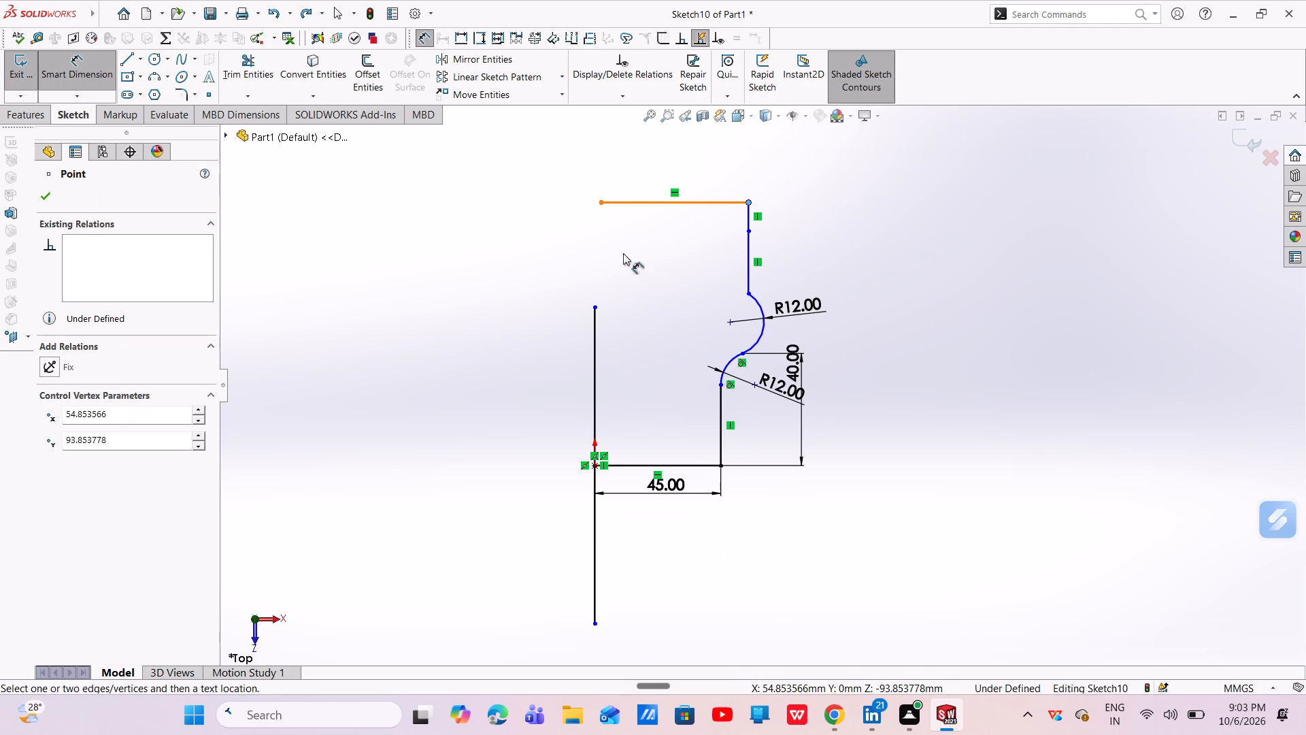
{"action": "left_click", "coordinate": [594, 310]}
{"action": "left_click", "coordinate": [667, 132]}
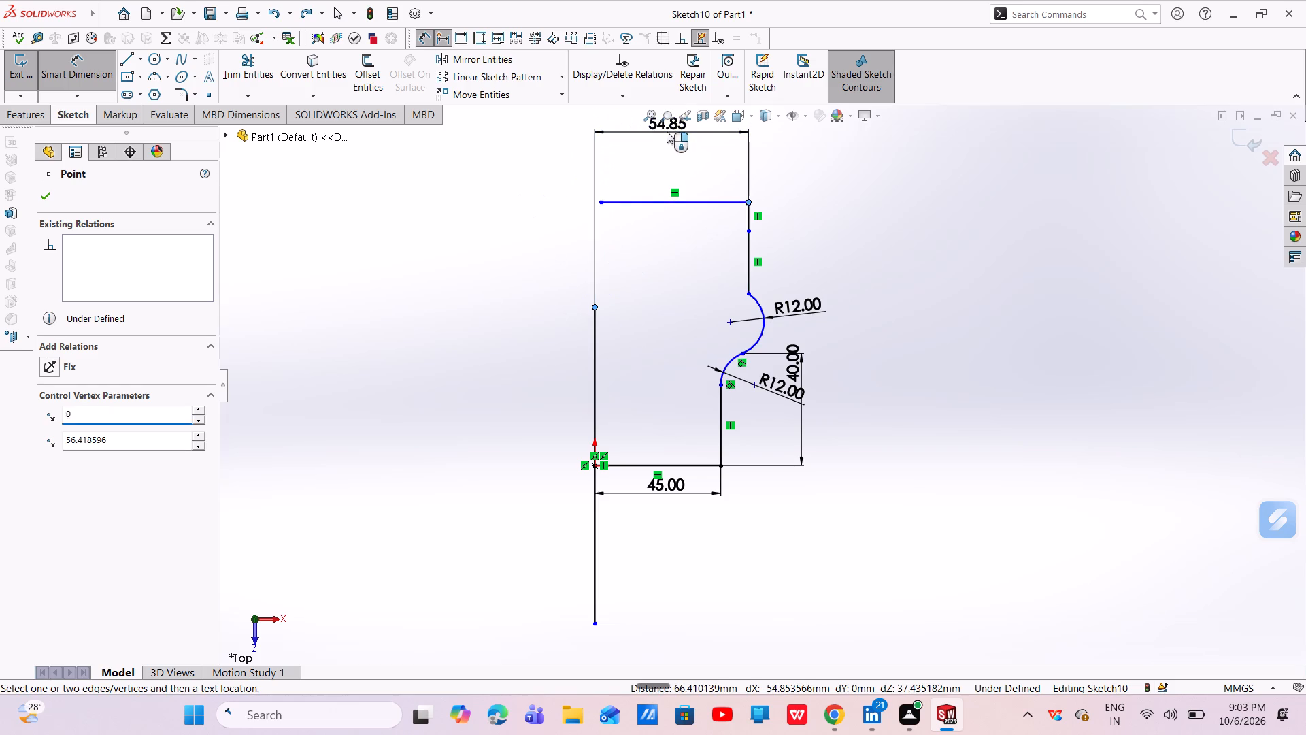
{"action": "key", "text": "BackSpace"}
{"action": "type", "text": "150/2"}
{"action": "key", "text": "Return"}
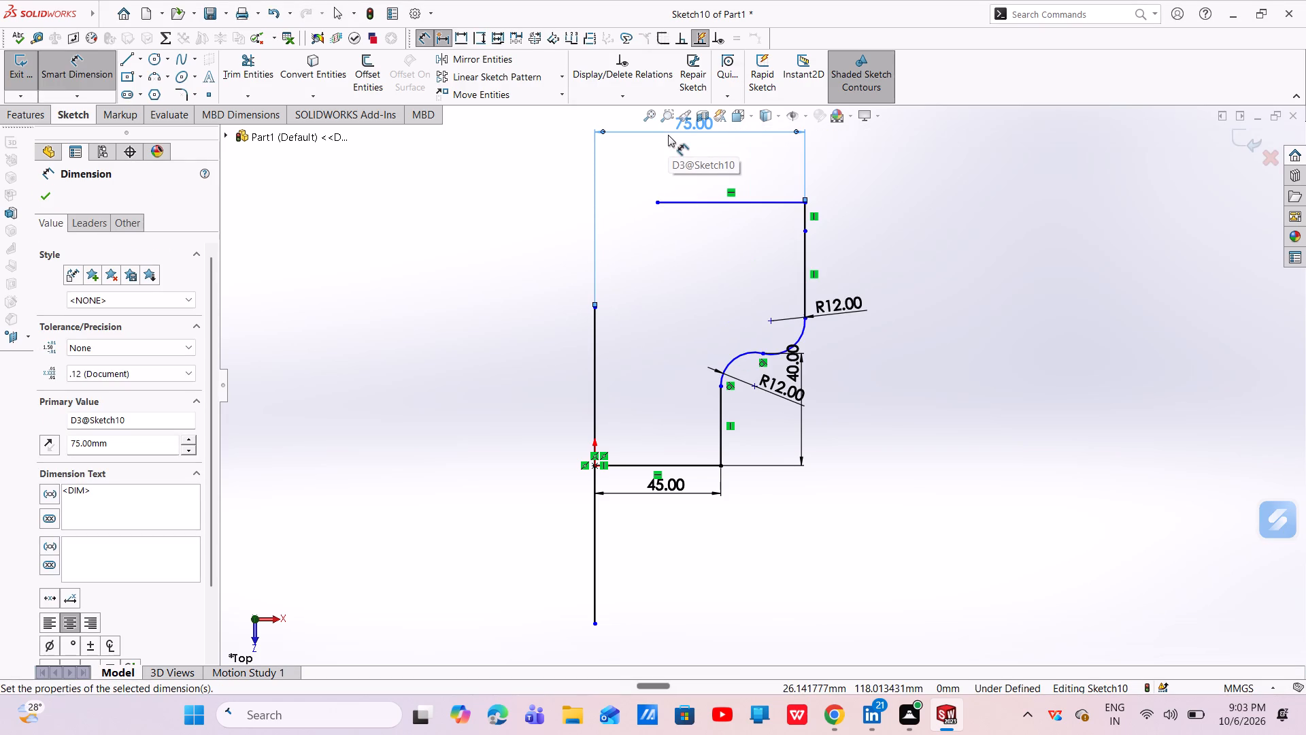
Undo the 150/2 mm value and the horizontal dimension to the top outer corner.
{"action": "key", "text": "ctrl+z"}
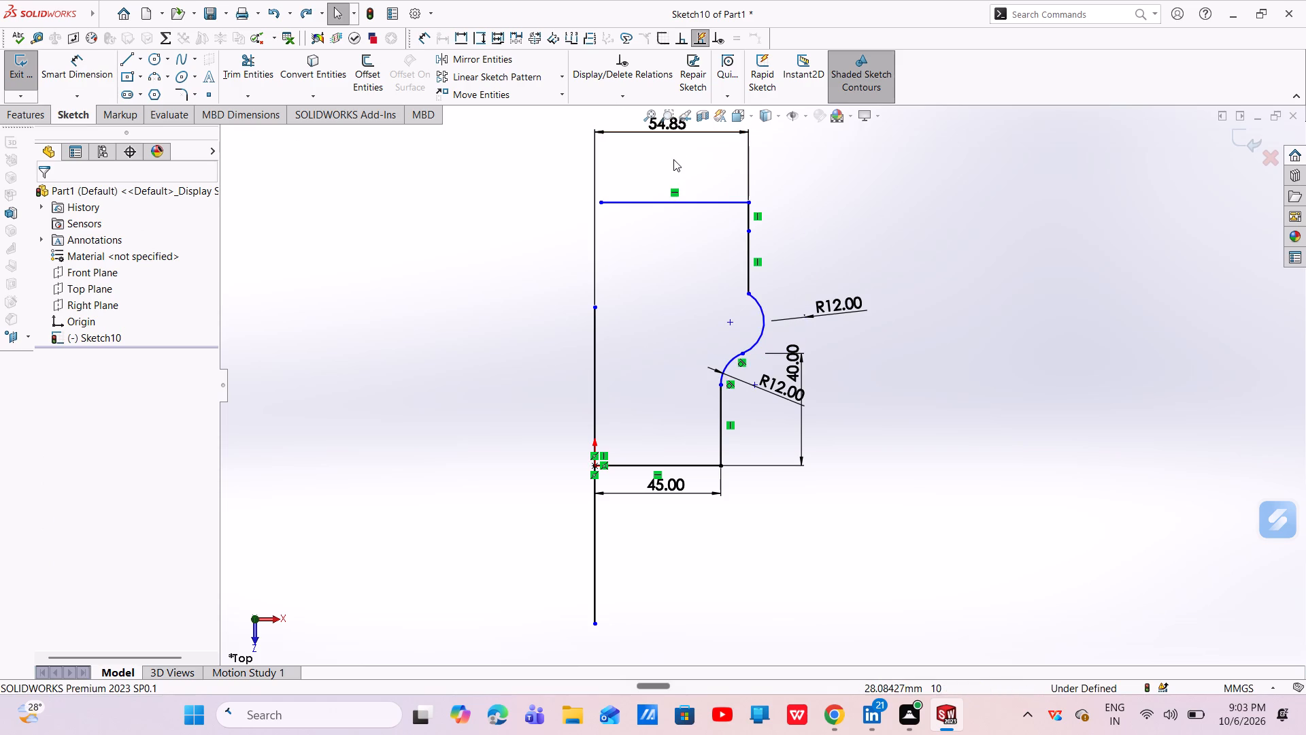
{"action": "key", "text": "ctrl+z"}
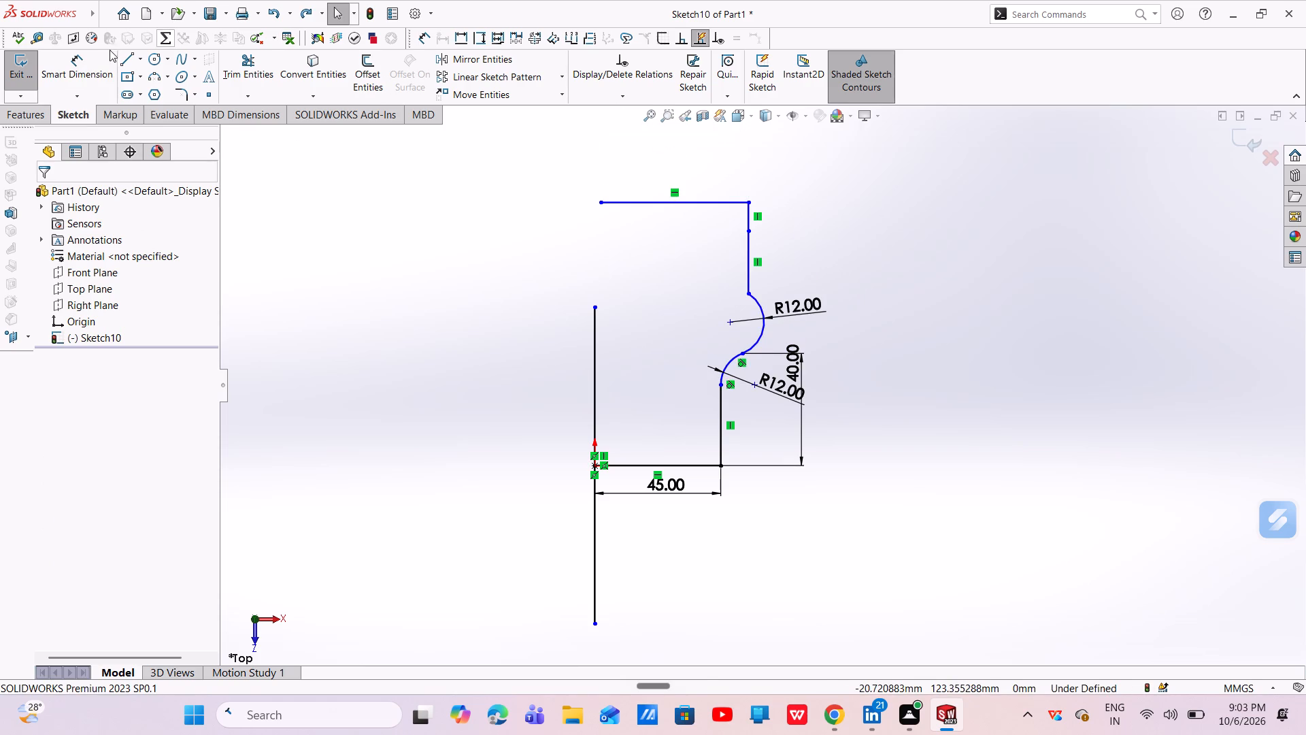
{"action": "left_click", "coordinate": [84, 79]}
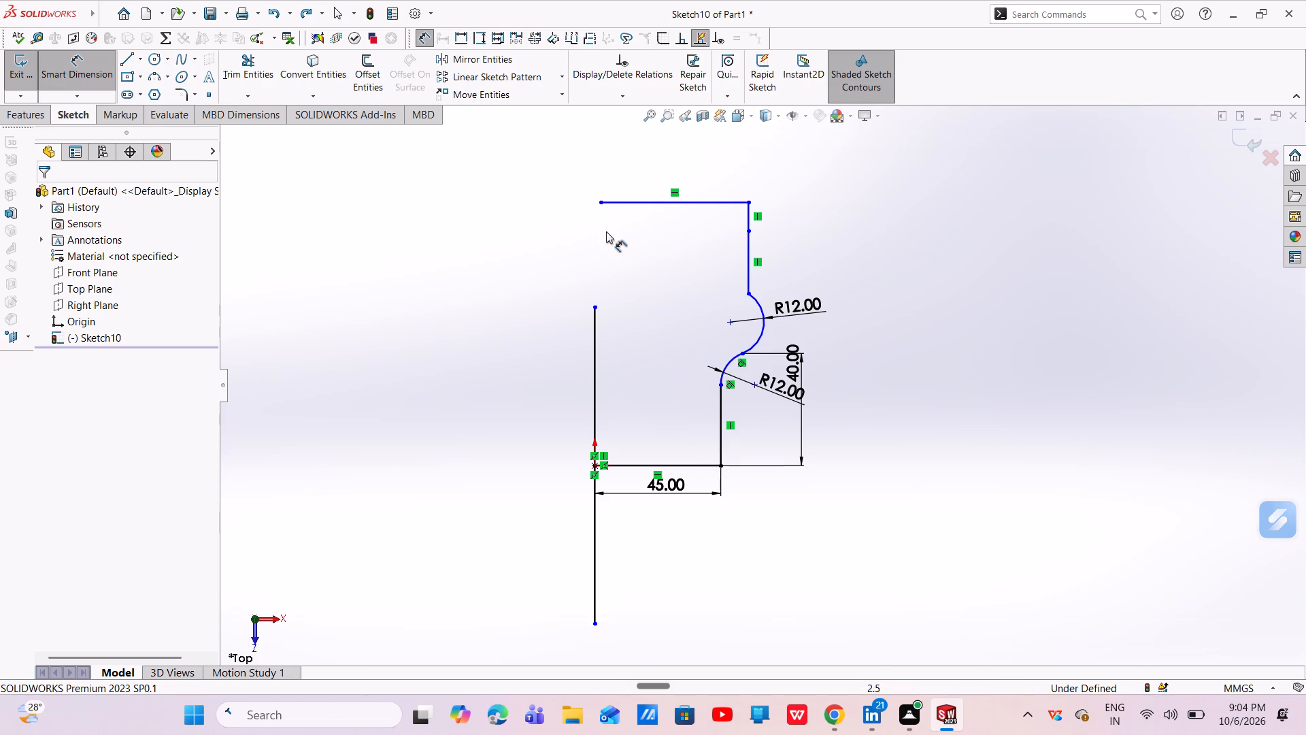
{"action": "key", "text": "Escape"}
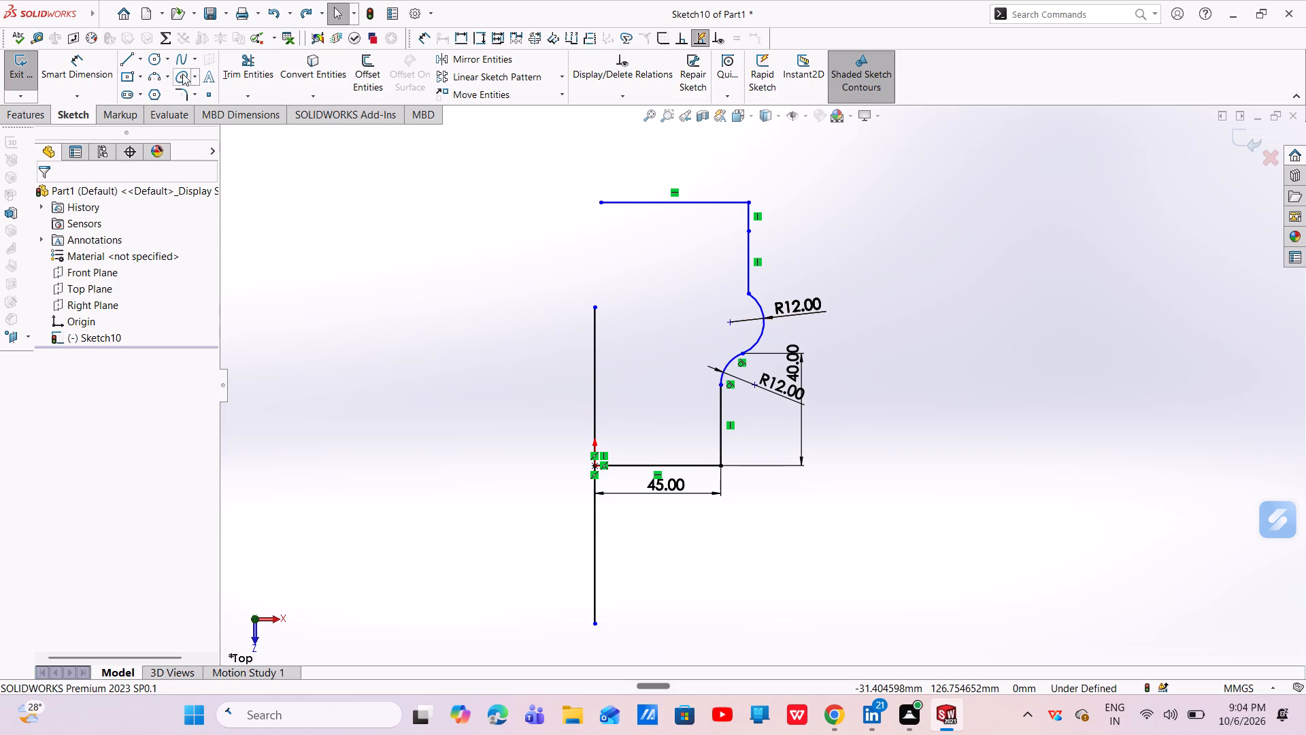
Mirror the top horizontal line, the three vertical side lines and both 12 mm arcs about the vertical centre line, keeping the originals.
{"action": "left_click", "coordinate": [448, 61]}
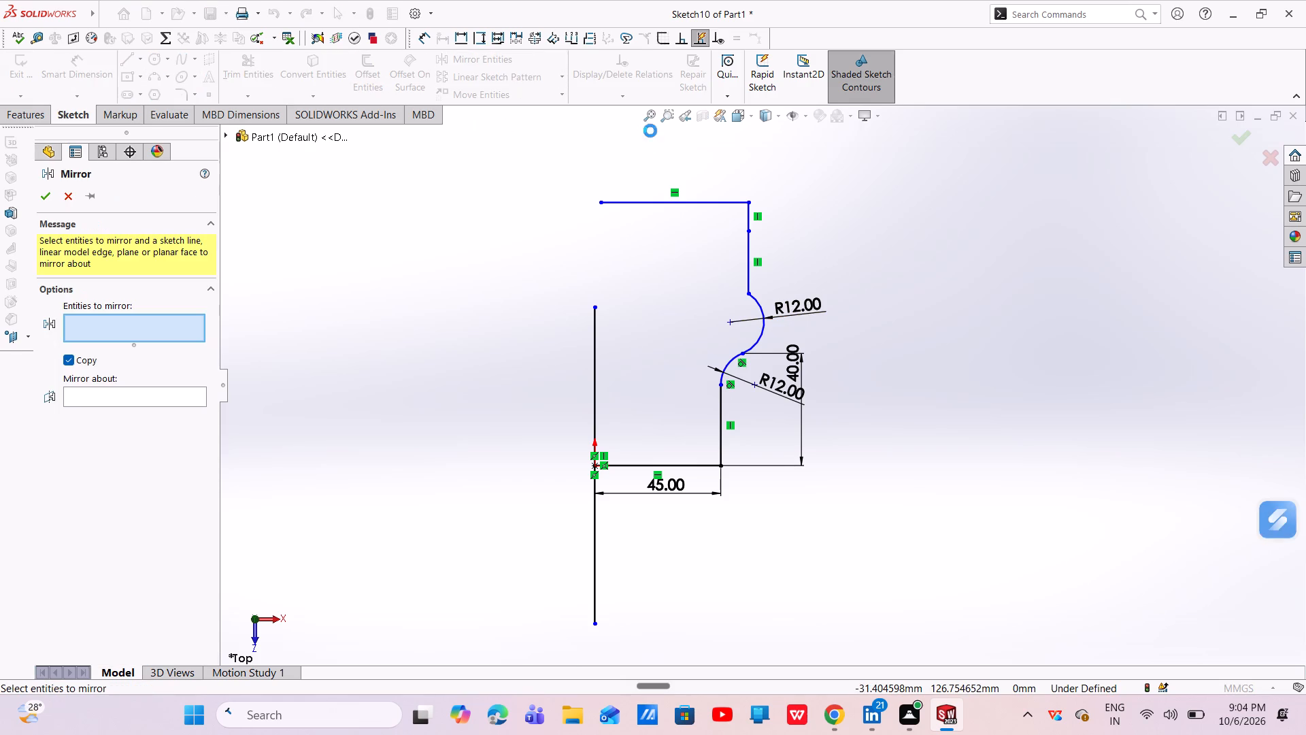
{"action": "left_click", "coordinate": [687, 199]}
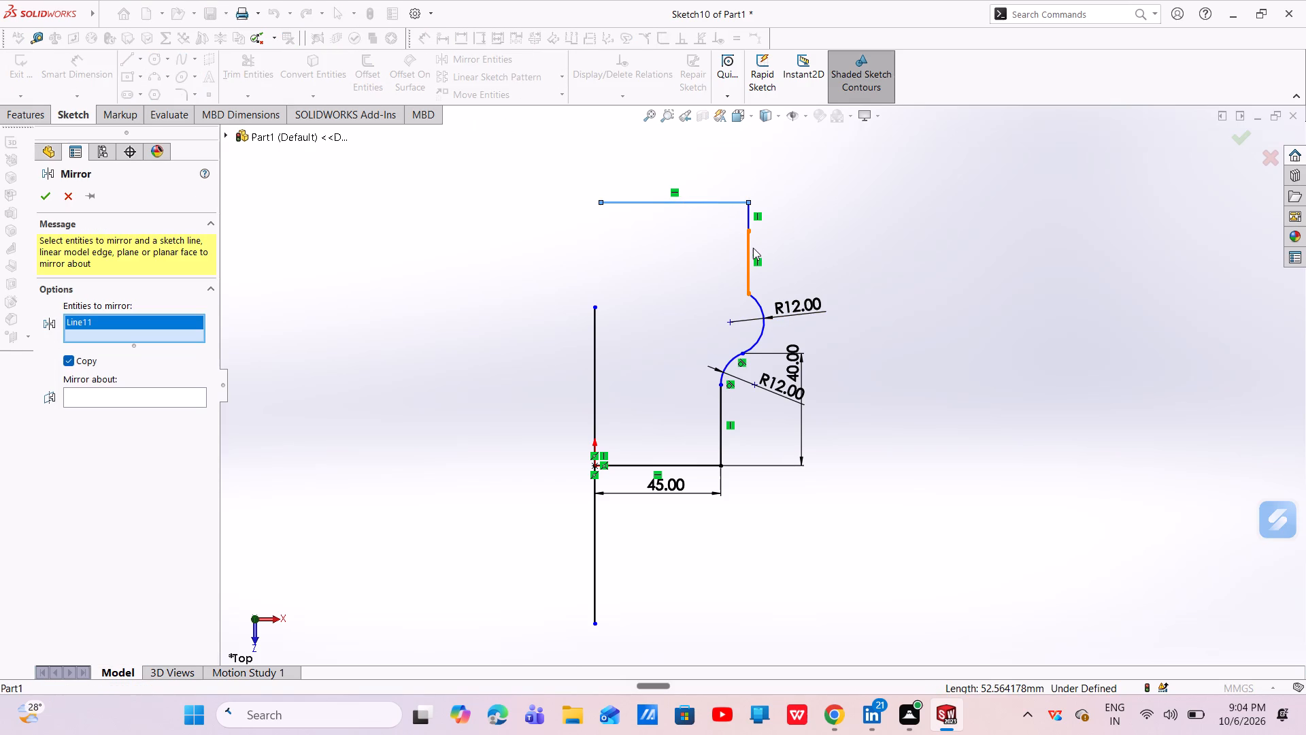
{"action": "left_click", "coordinate": [750, 252]}
{"action": "left_click", "coordinate": [748, 220]}
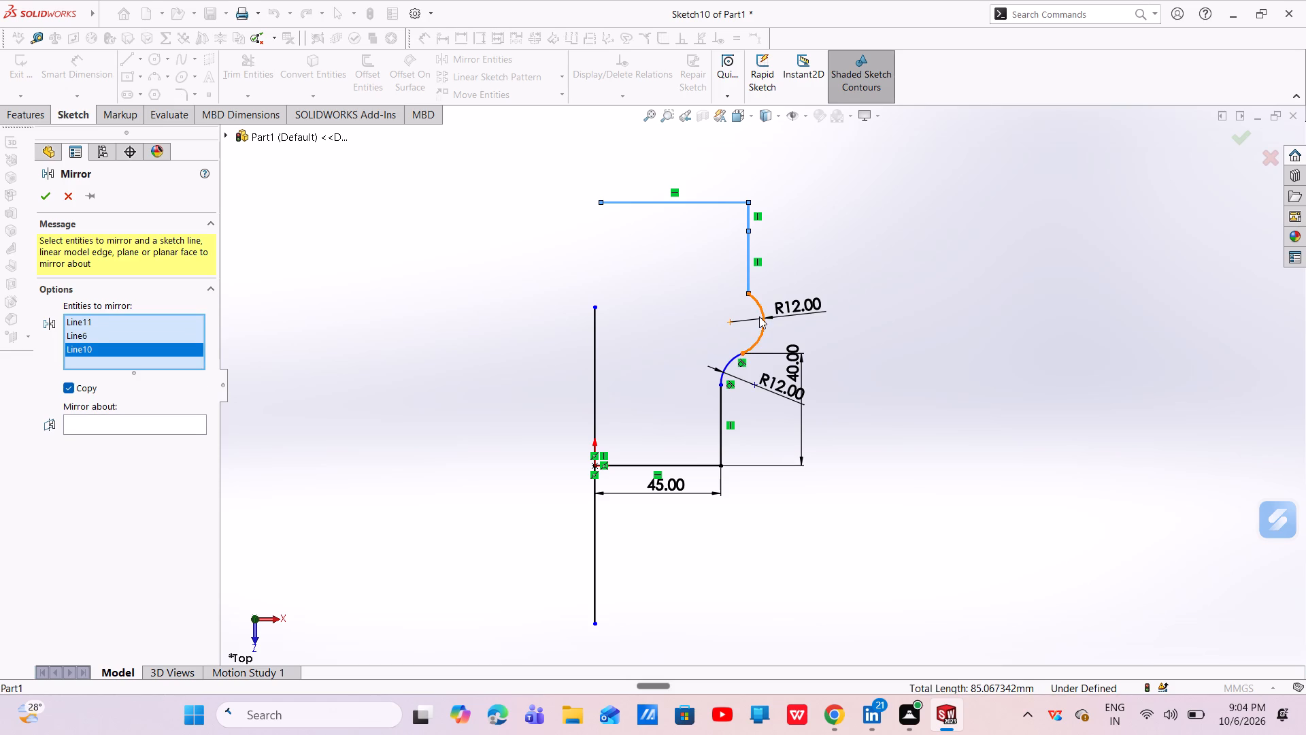
{"action": "left_click", "coordinate": [761, 334]}
{"action": "left_click", "coordinate": [727, 365]}
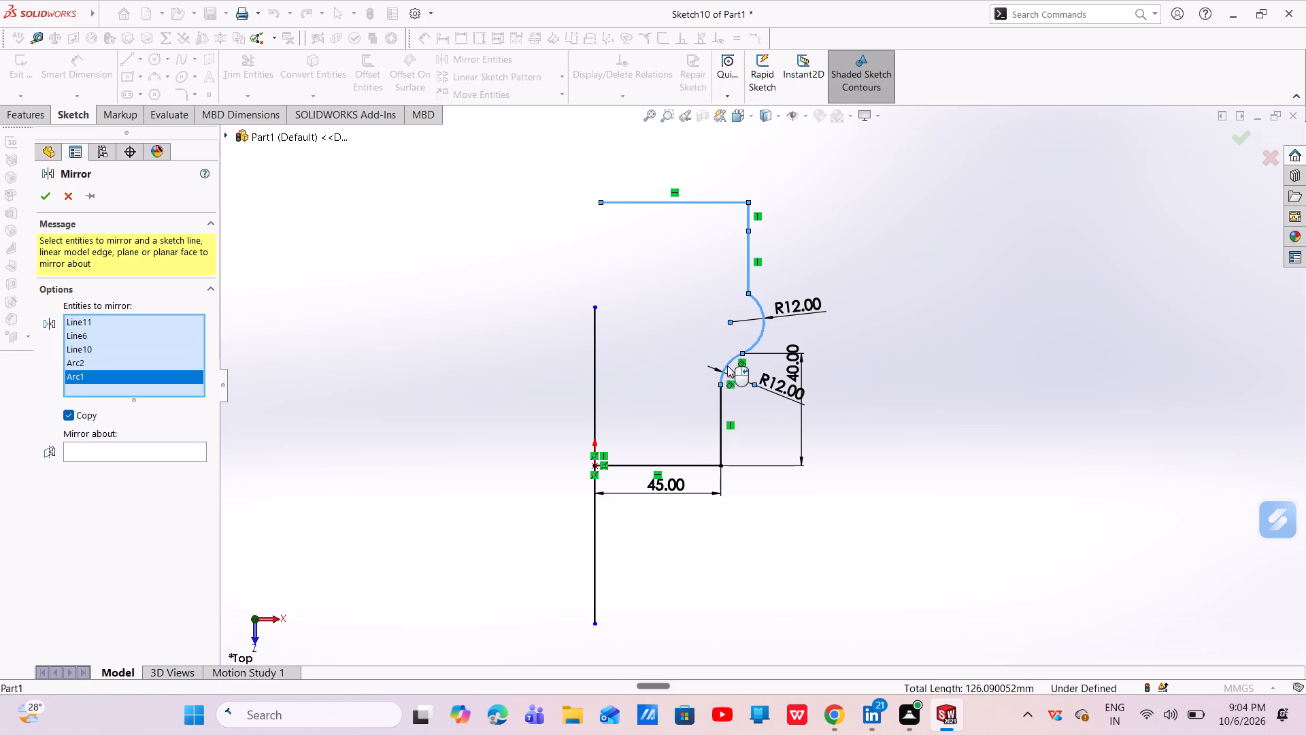
{"action": "left_click", "coordinate": [720, 420]}
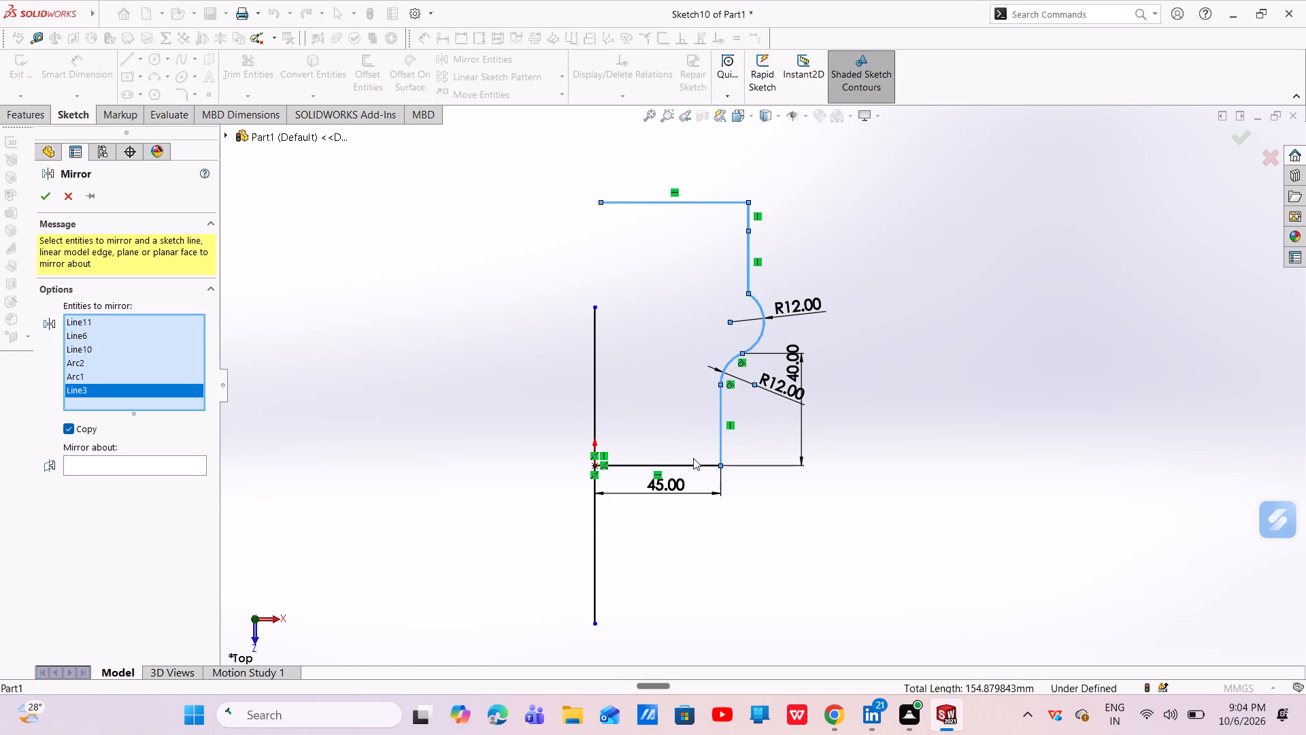
{"action": "left_click", "coordinate": [692, 471]}
{"action": "left_click", "coordinate": [138, 470]}
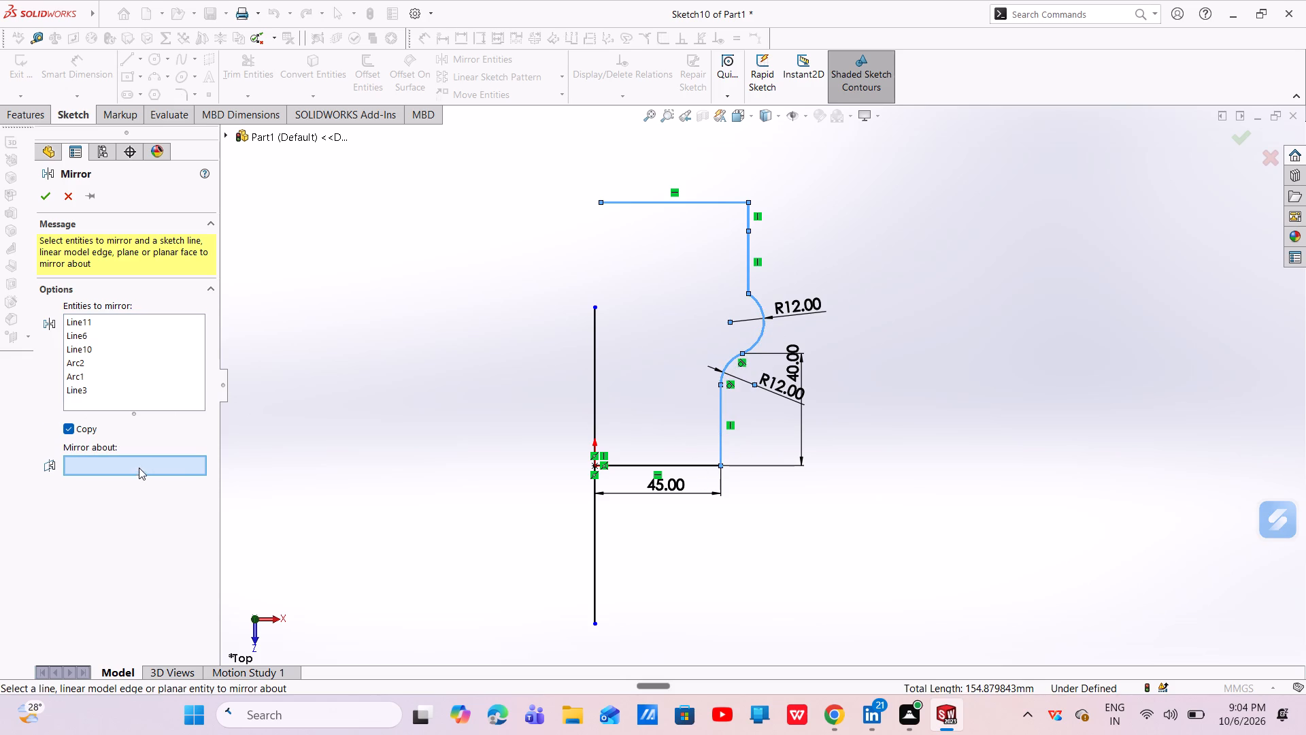
{"action": "left_click", "coordinate": [596, 359]}
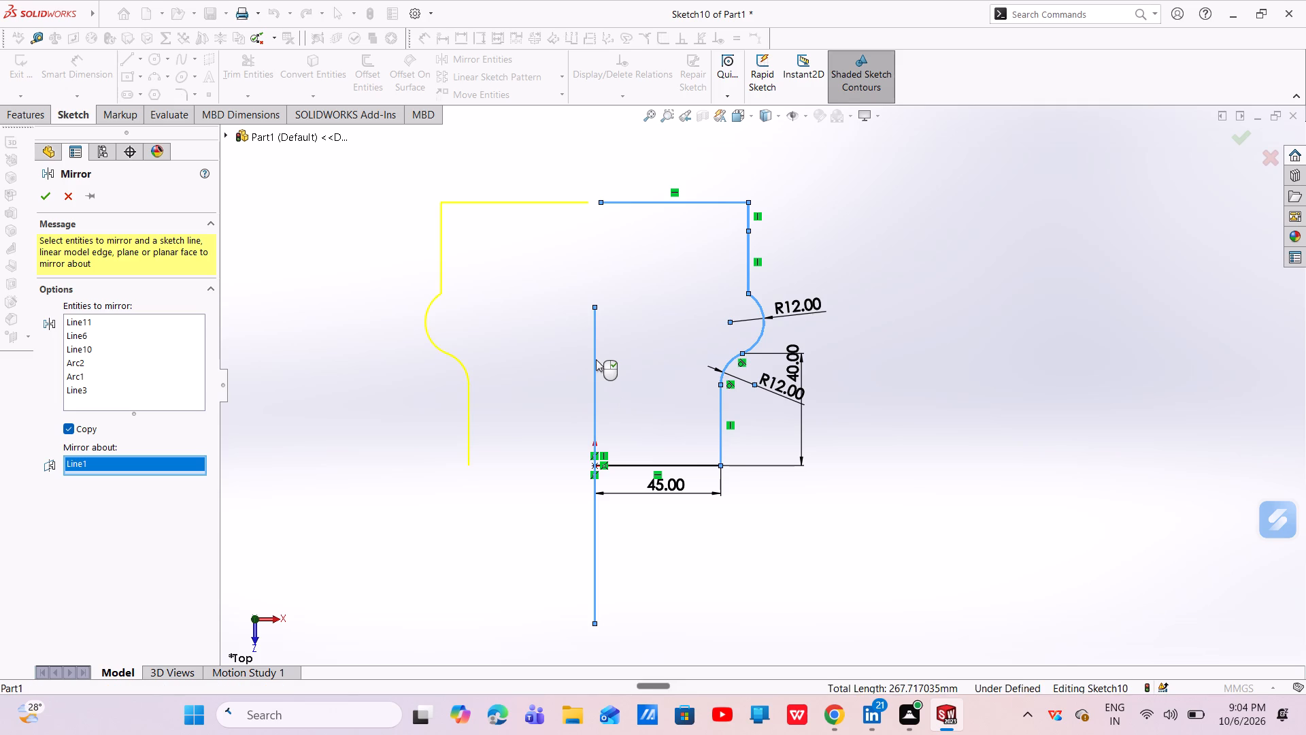
{"action": "left_click", "coordinate": [44, 201]}
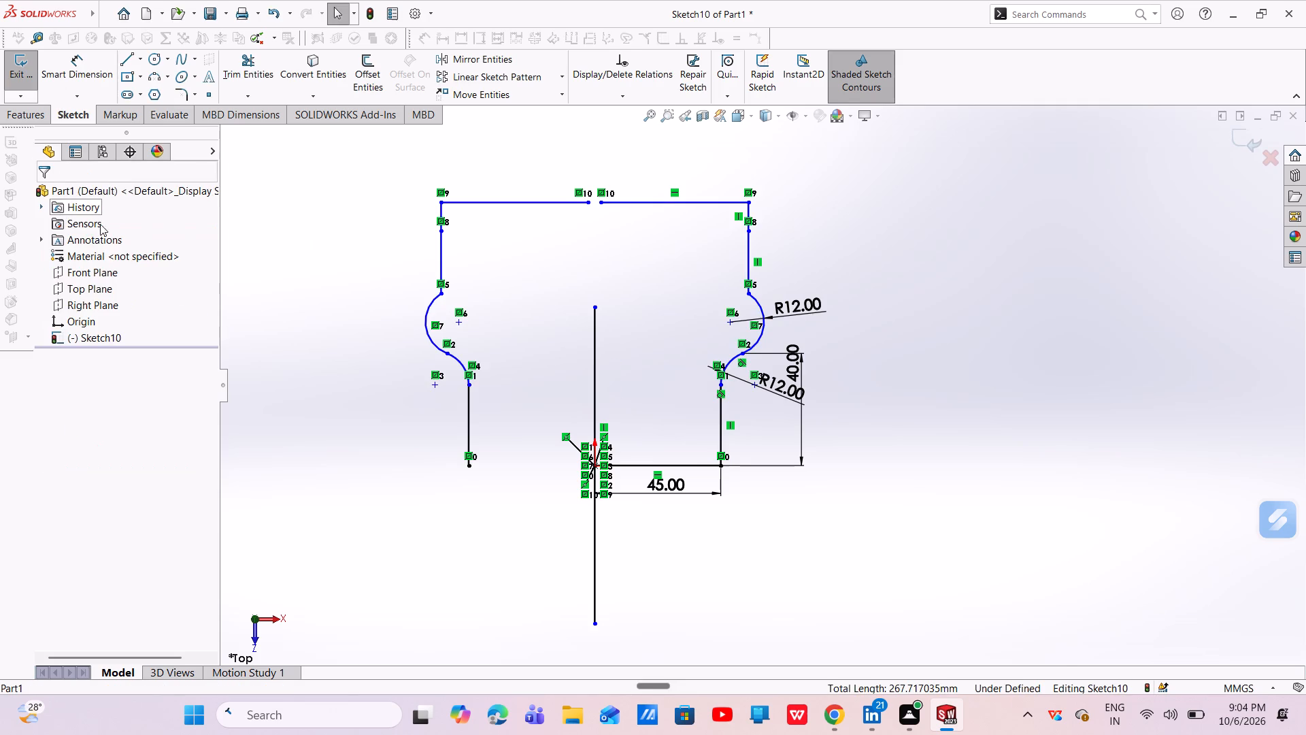
Draw a 45 mm horizontal base line from the lower end of the mirrored vertical side to the origin.
{"action": "left_click", "coordinate": [124, 60]}
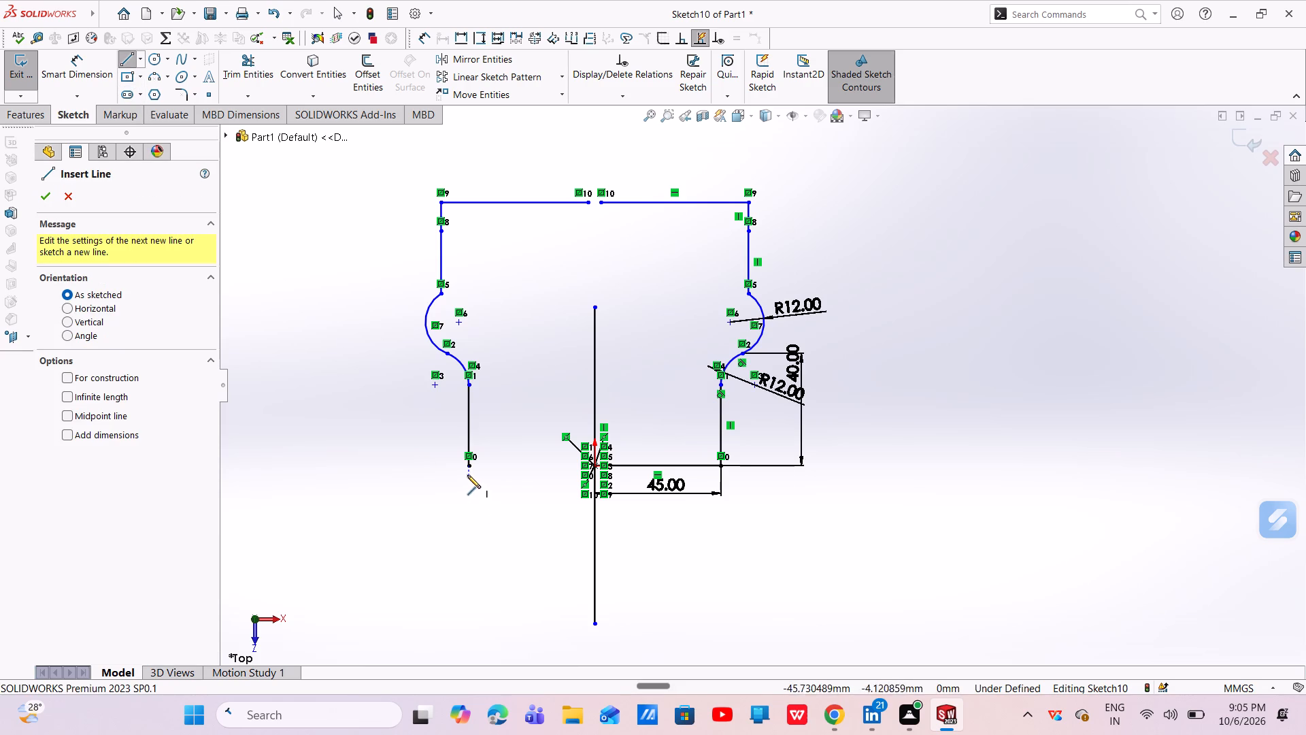
{"action": "left_click", "coordinate": [471, 465]}
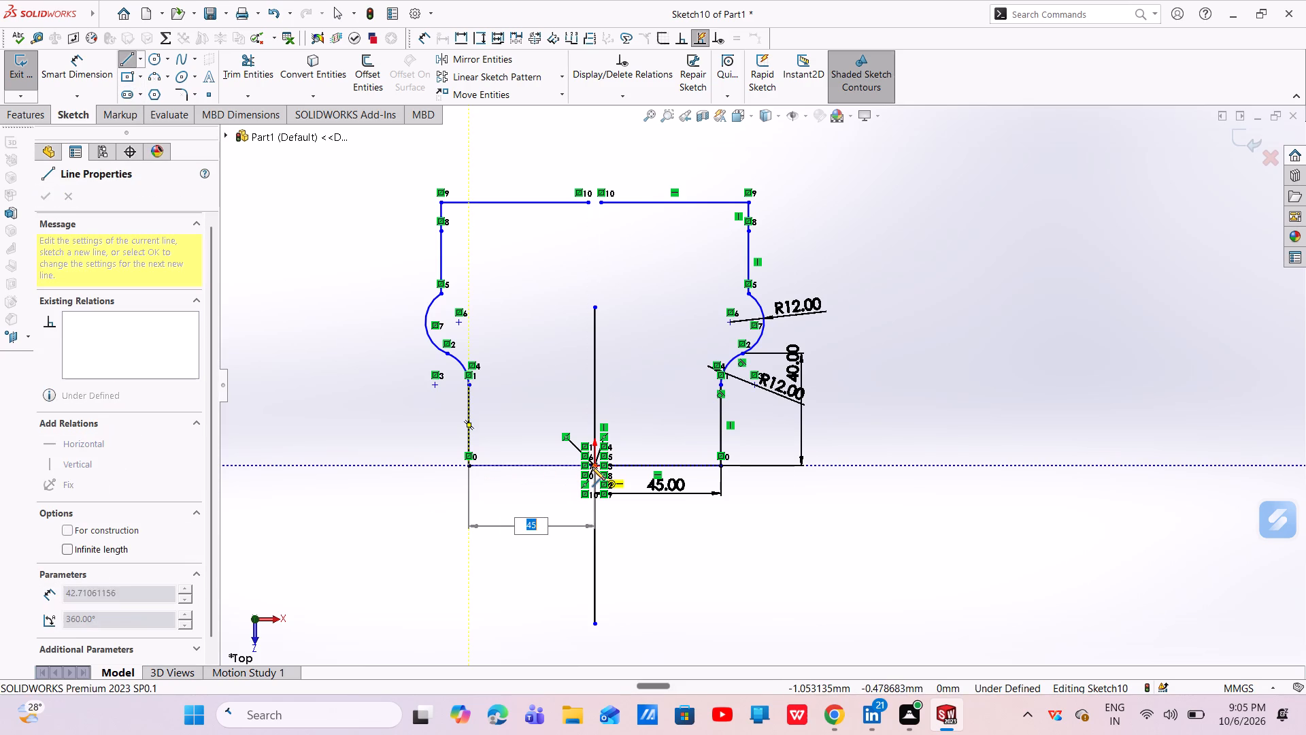
{"action": "left_click", "coordinate": [592, 467]}
{"action": "key", "text": "Escape"}
{"action": "key", "text": "Escape"}
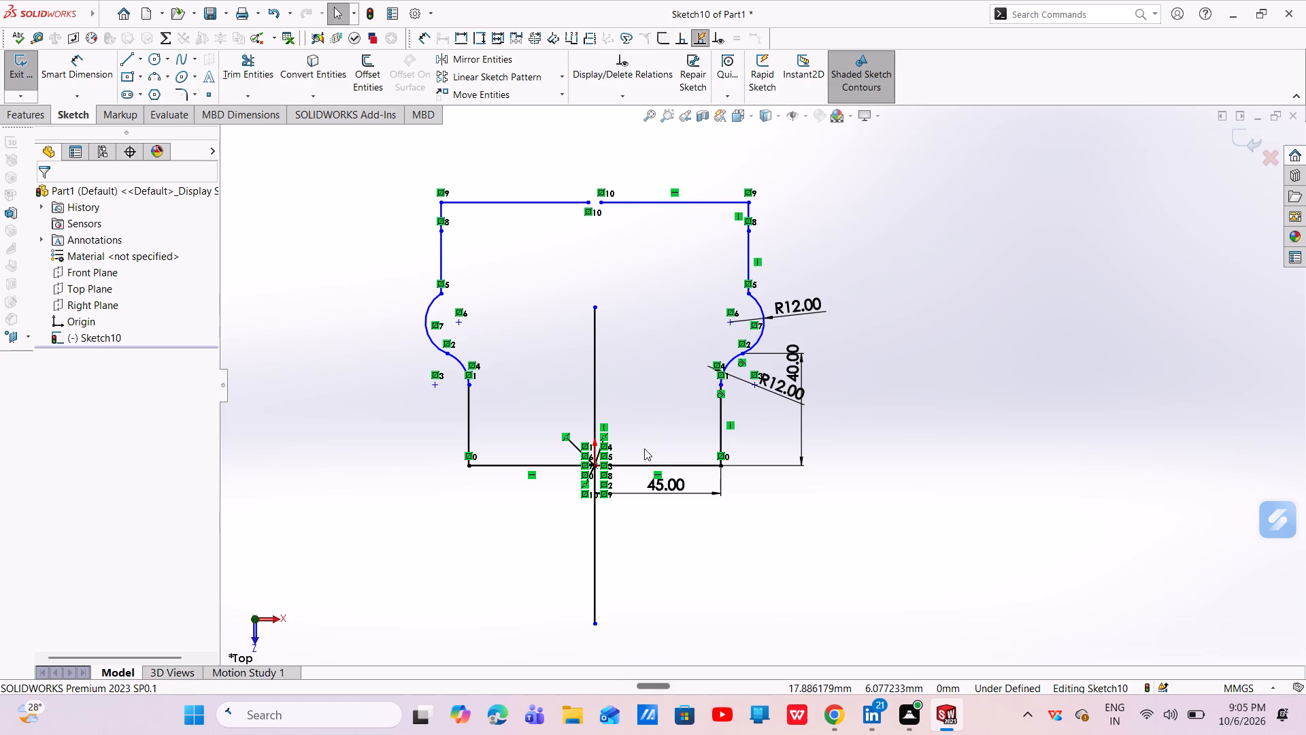
Close the gap in the top edge by making the inner endpoints of its two horizontal lines coincident.
{"action": "scroll", "coordinate": [643, 448], "scroll_direction": "up", "scroll_amount": 1}
{"action": "scroll", "coordinate": [618, 234], "scroll_direction": "down", "scroll_amount": 5}
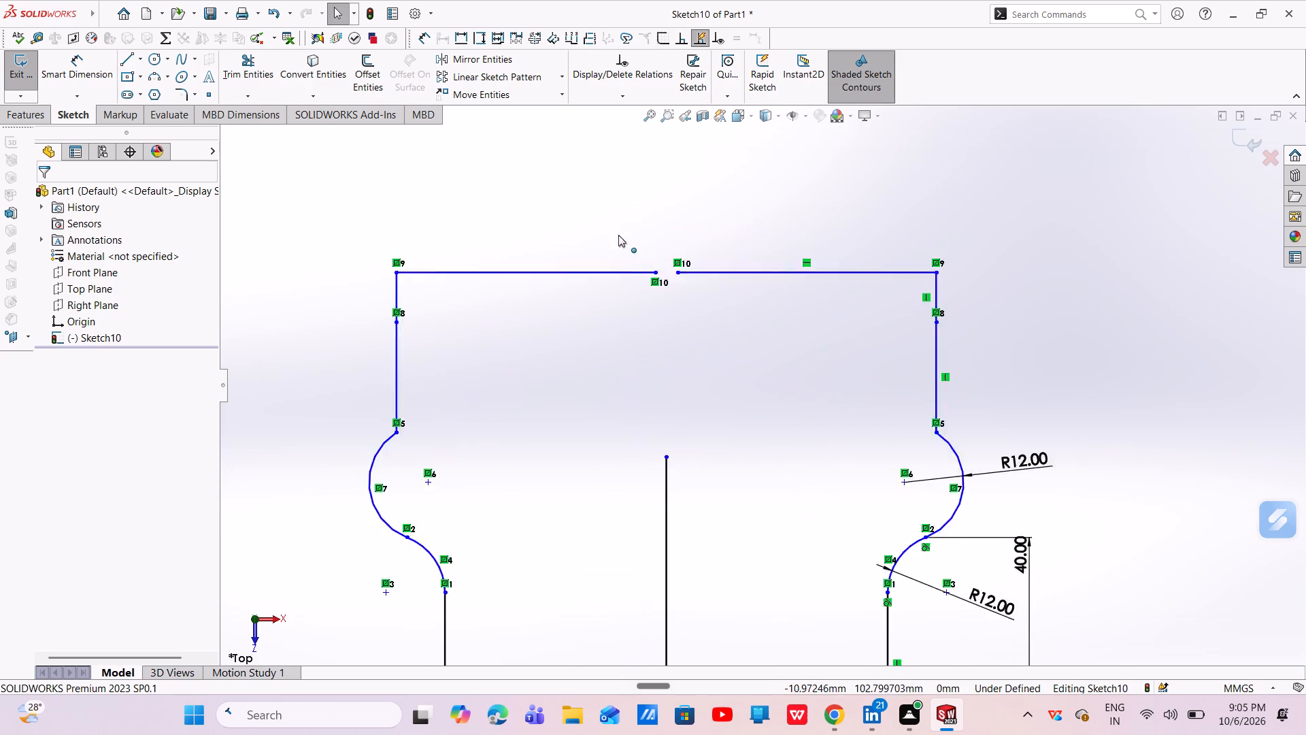
{"action": "left_click", "coordinate": [668, 287]}
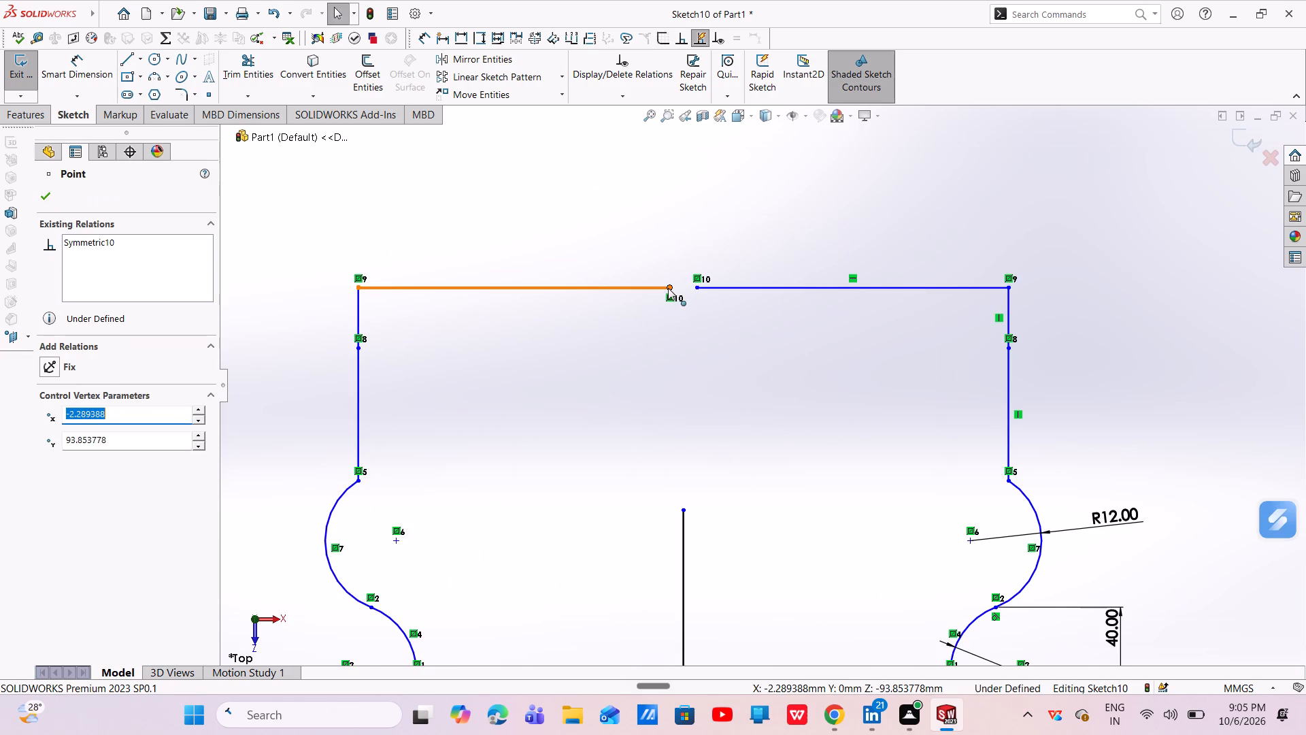
{"action": "left_click", "coordinate": [695, 287], "text": "ctrl"}
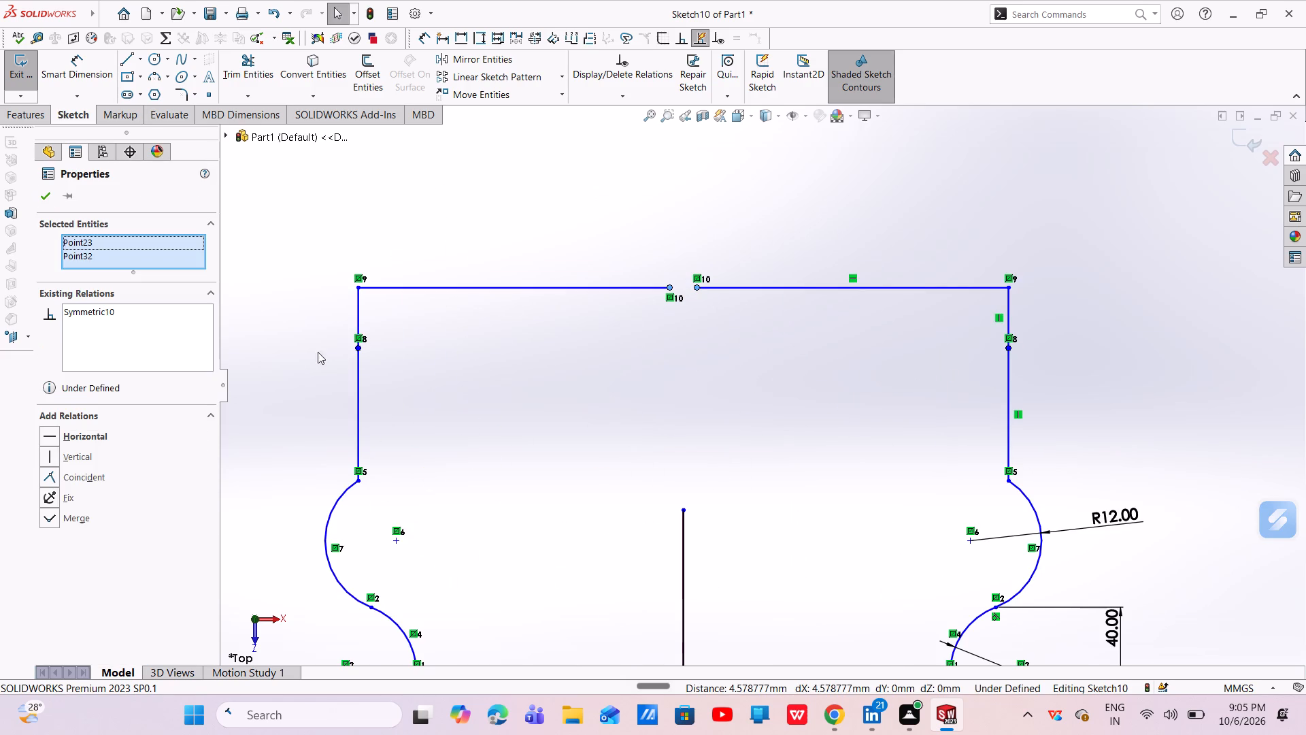
{"action": "left_click", "coordinate": [44, 478]}
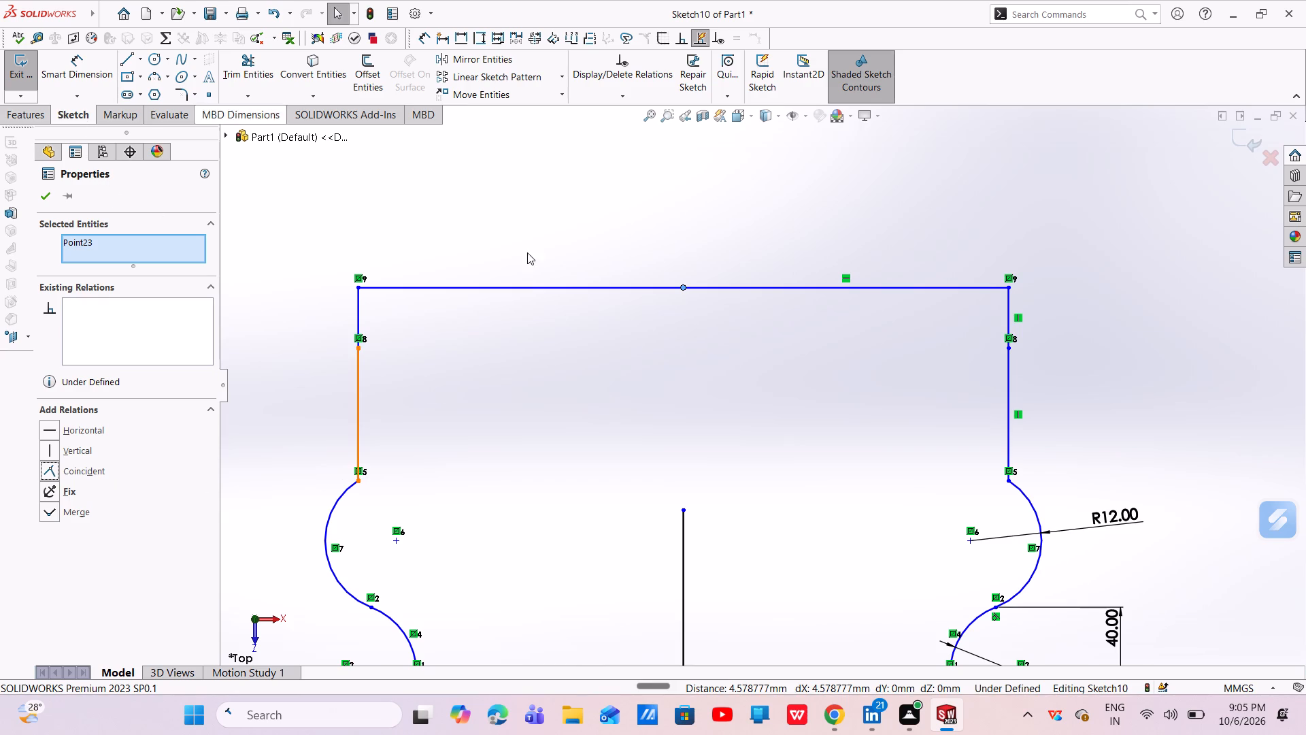
Dimension the overall width between the two top outer corners and try to set it to 15 mm.
{"action": "left_click", "coordinate": [88, 63]}
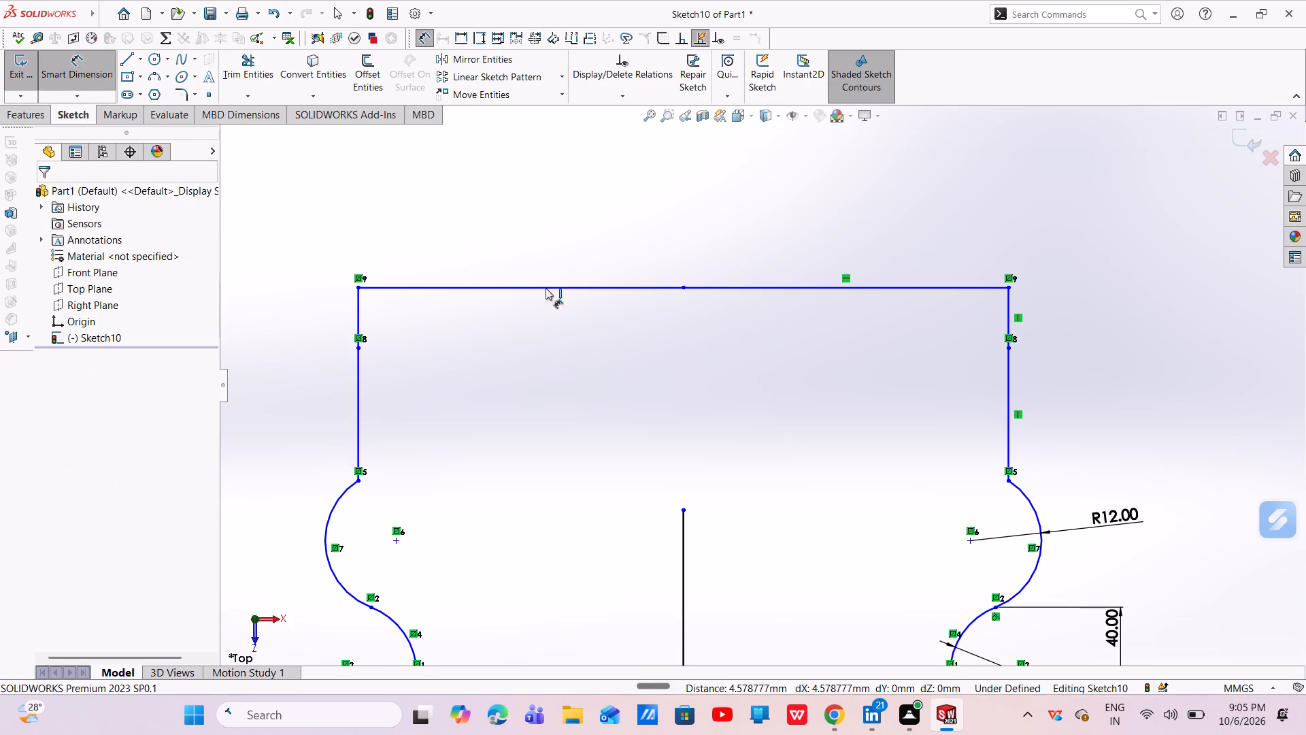
{"action": "left_click", "coordinate": [1012, 289]}
{"action": "left_click", "coordinate": [356, 287]}
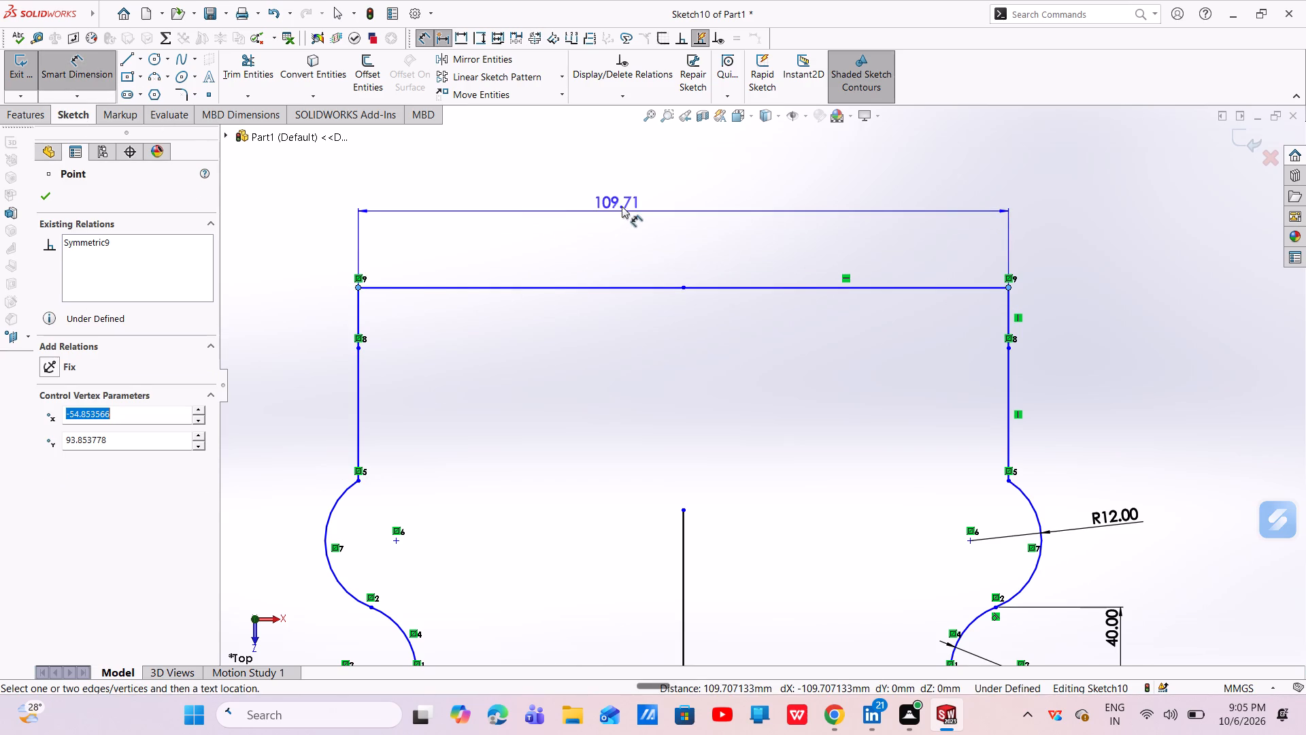
{"action": "left_click", "coordinate": [635, 205]}
{"action": "key", "text": "BackSpace"}
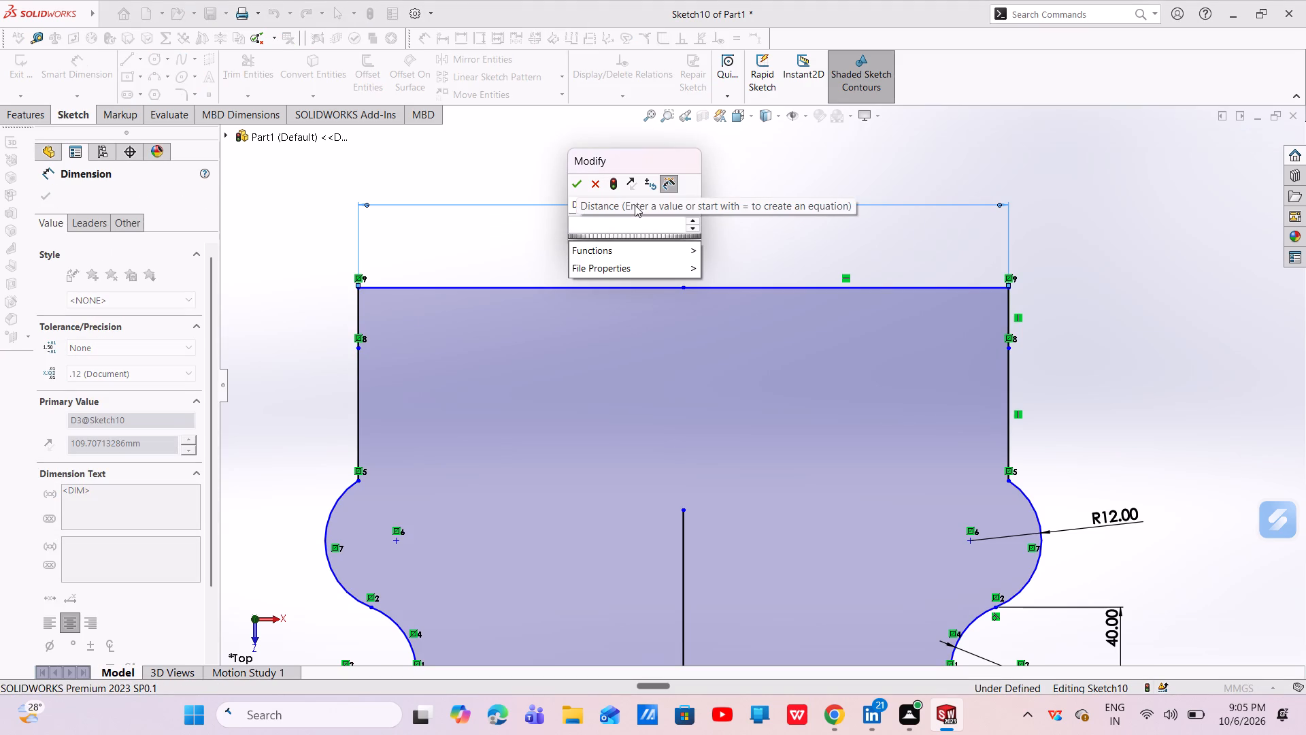
{"action": "type", "text": "15"}
{"action": "key", "text": "Return"}
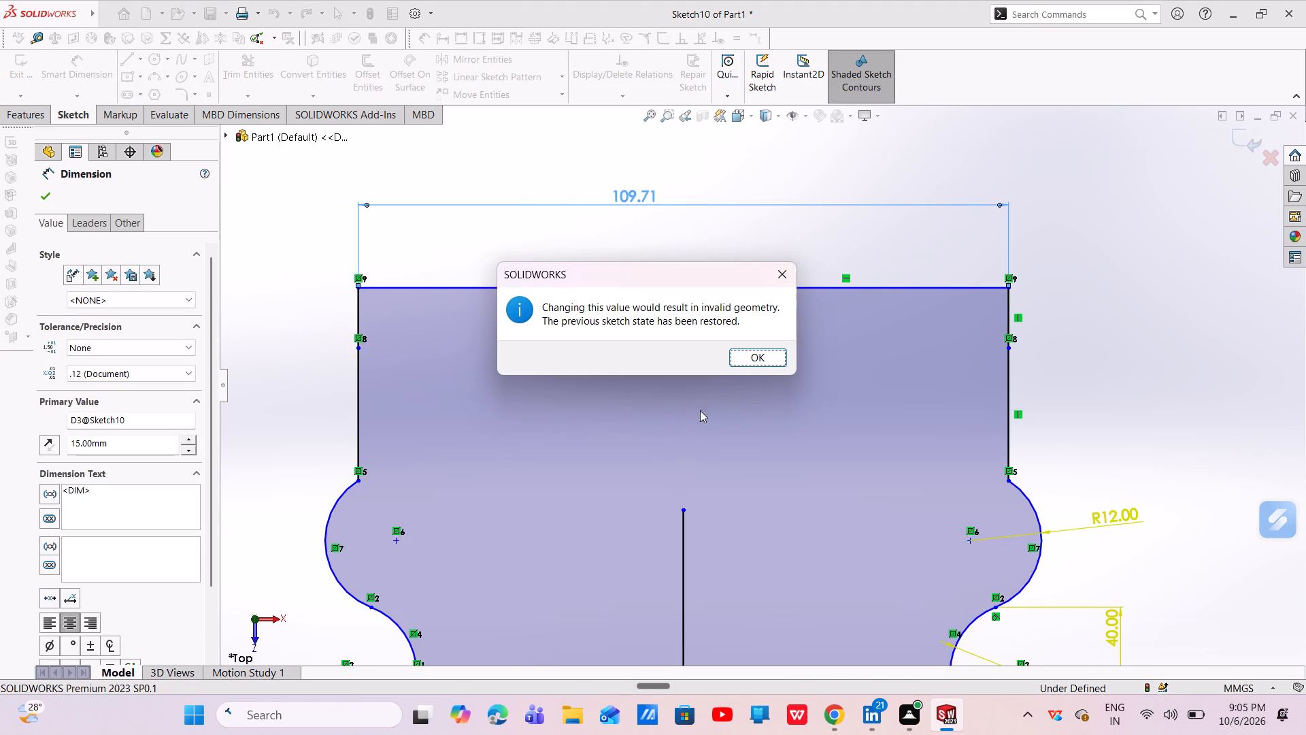
{"action": "left_click", "coordinate": [770, 359]}
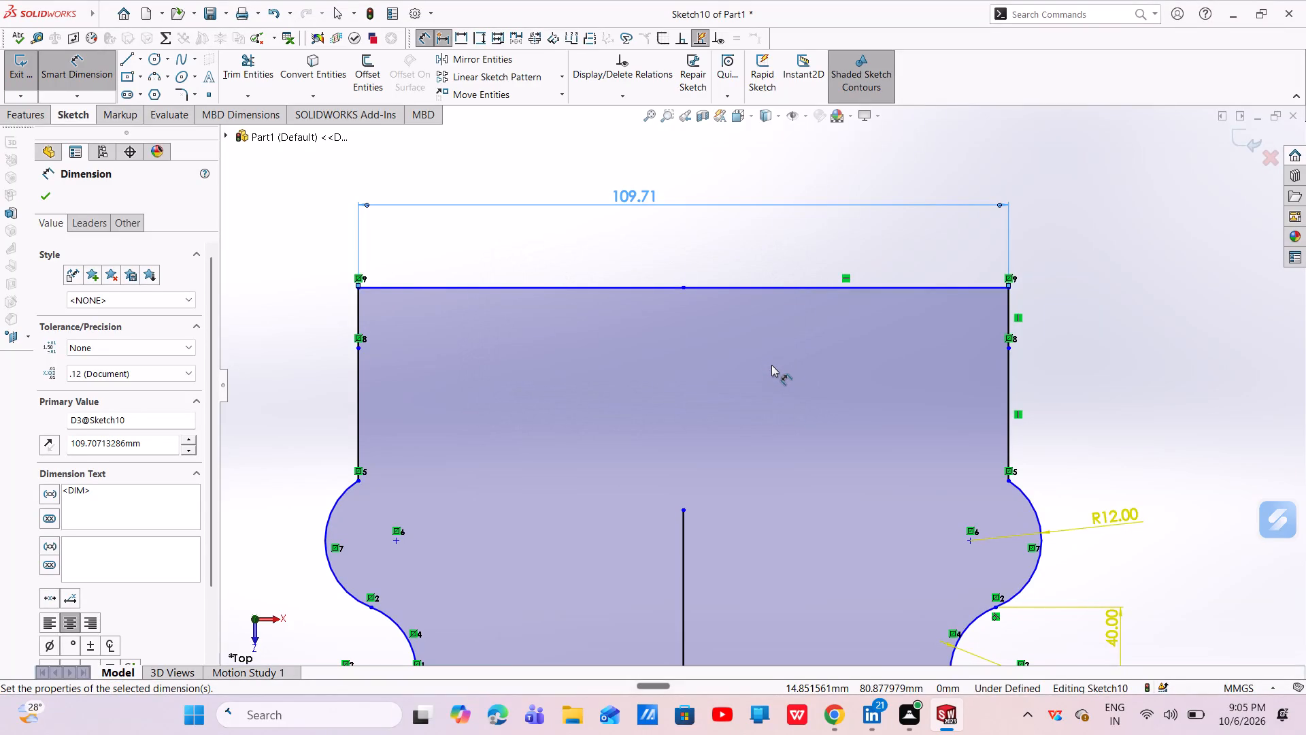
{"action": "key", "text": "Escape"}
Delete both 12 mm radius dimensions from the curved side arcs.
{"action": "scroll", "coordinate": [754, 378], "scroll_direction": "up", "scroll_amount": 6}
{"action": "scroll", "coordinate": [880, 482], "scroll_direction": "down", "scroll_amount": 4}
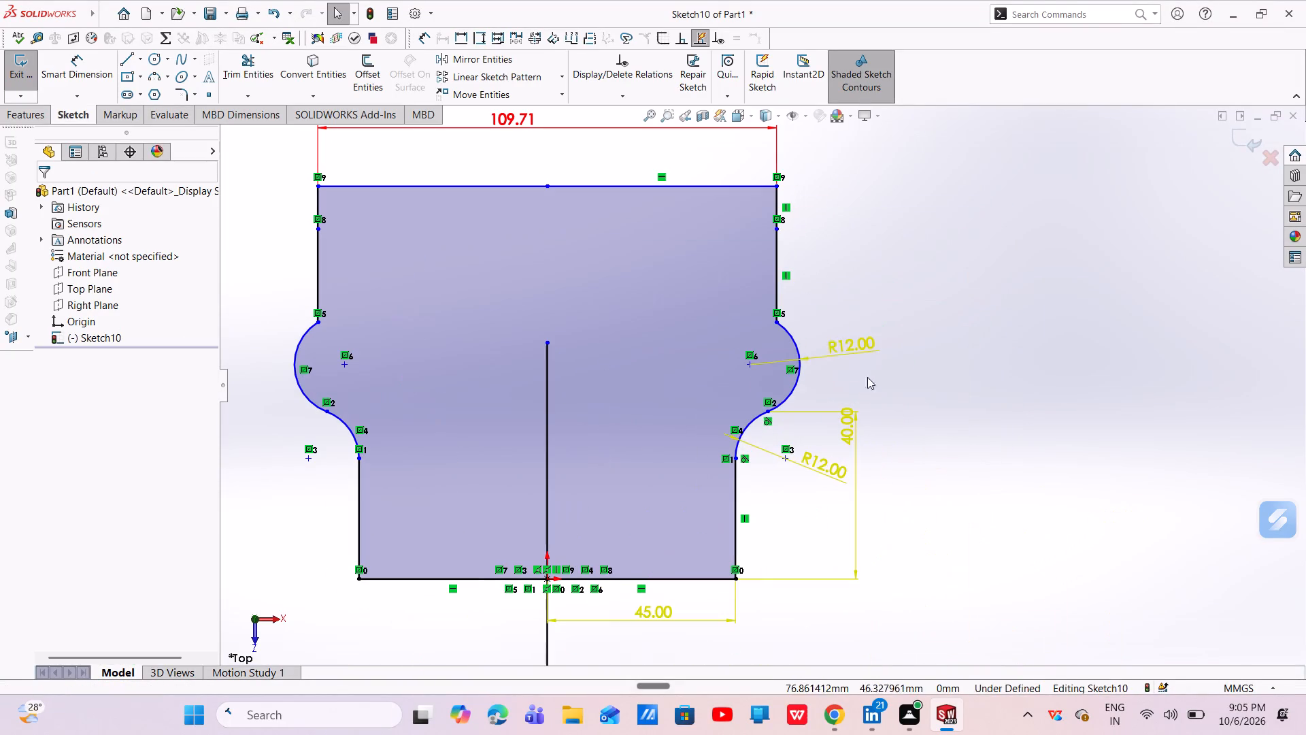
{"action": "left_click", "coordinate": [834, 350]}
{"action": "right_click", "coordinate": [835, 350]}
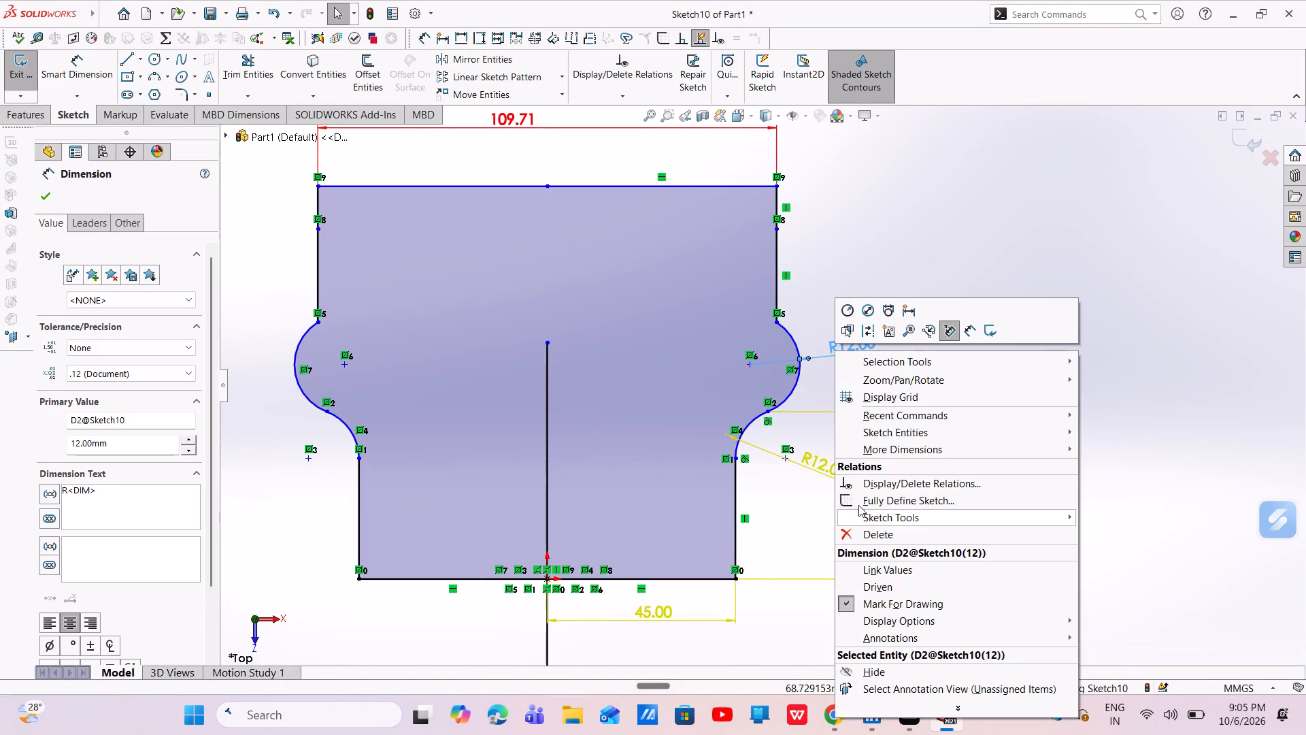
{"action": "left_click", "coordinate": [862, 527]}
{"action": "left_click", "coordinate": [811, 466]}
{"action": "right_click", "coordinate": [811, 466]}
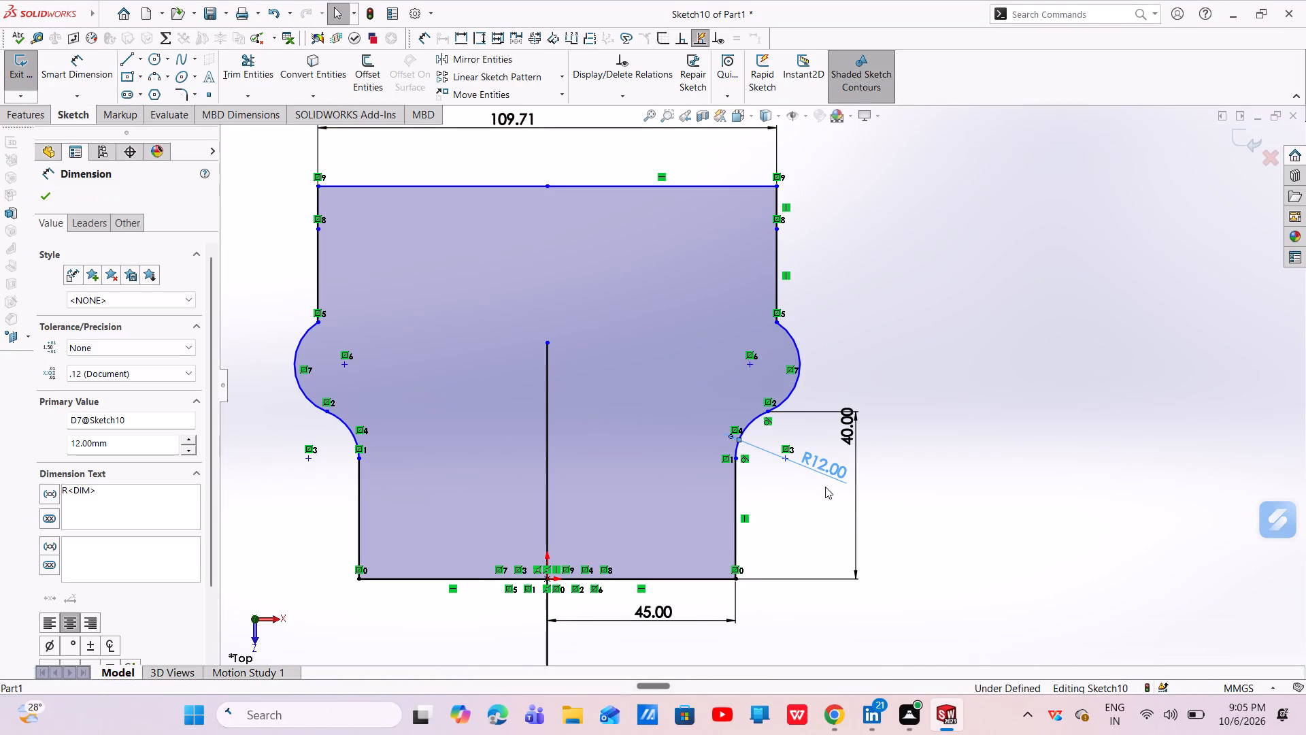
{"action": "left_click", "coordinate": [871, 544]}
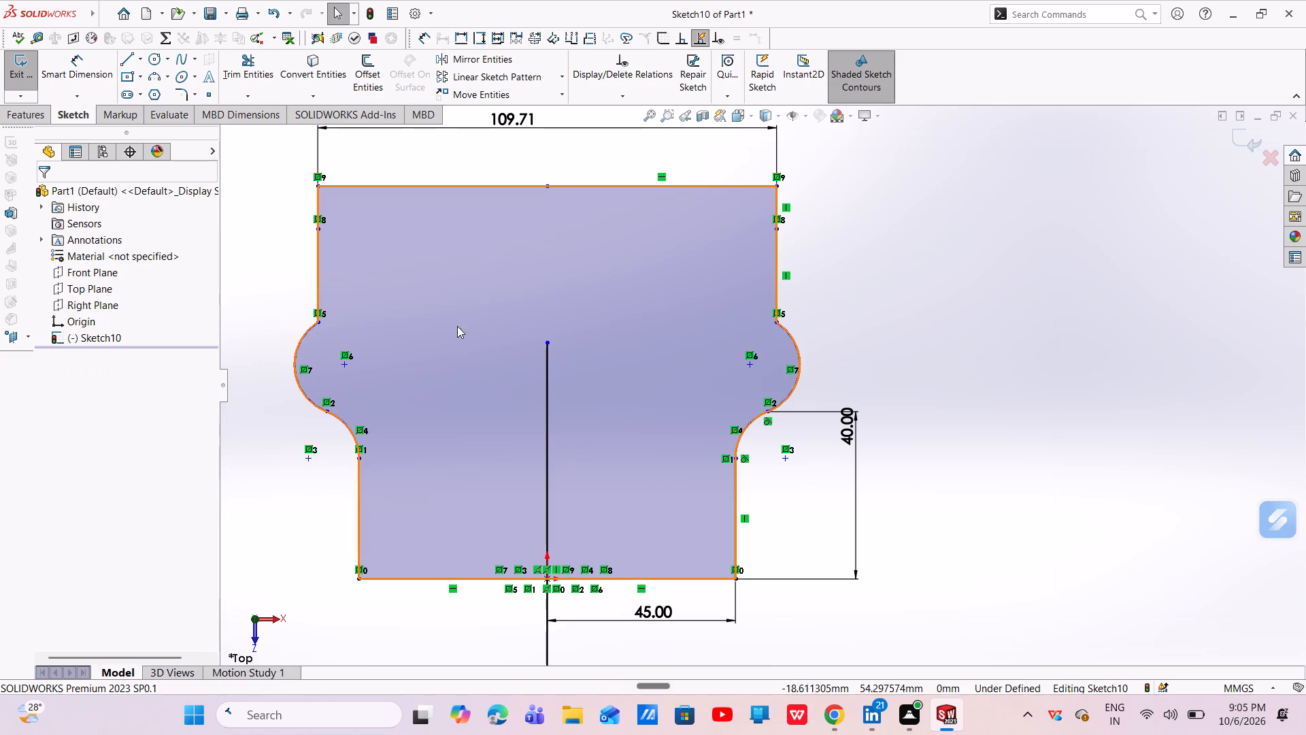
Set the overall top width dimension to 150 mm.
{"action": "double_click", "coordinate": [503, 120]}
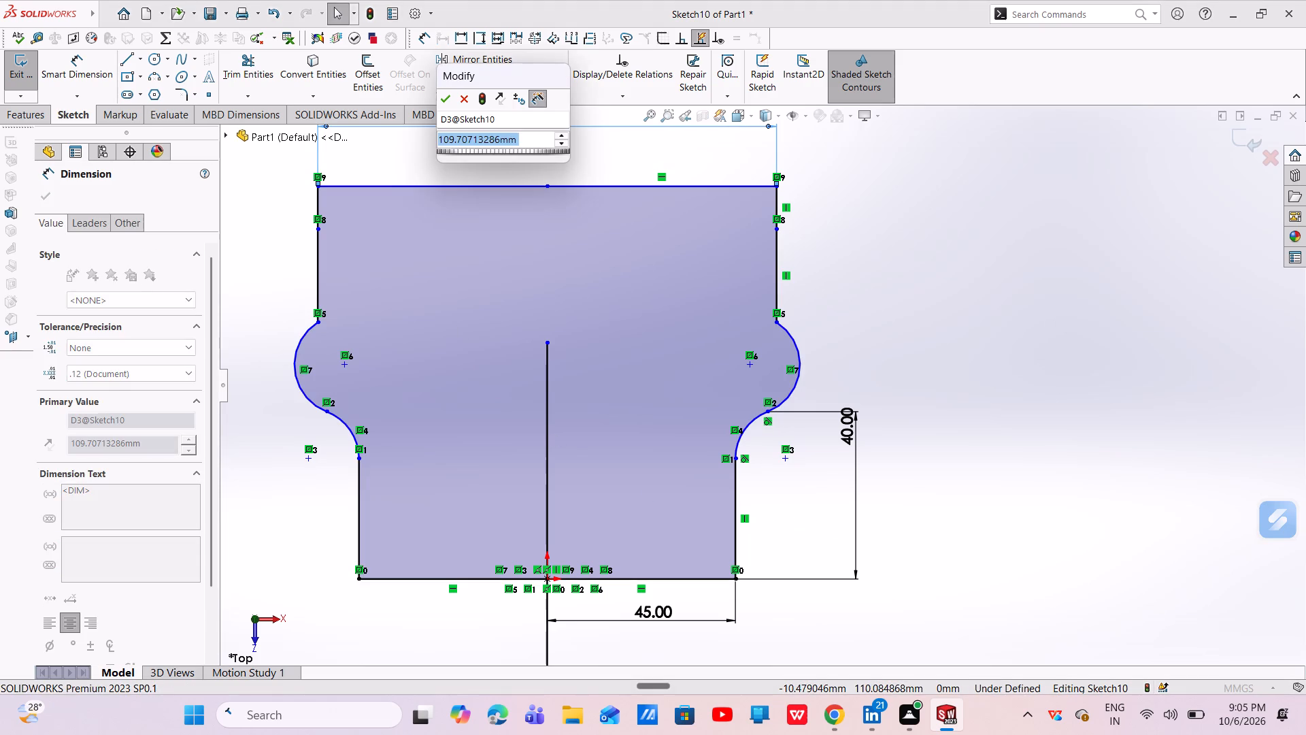
{"action": "key", "text": "BackSpace"}
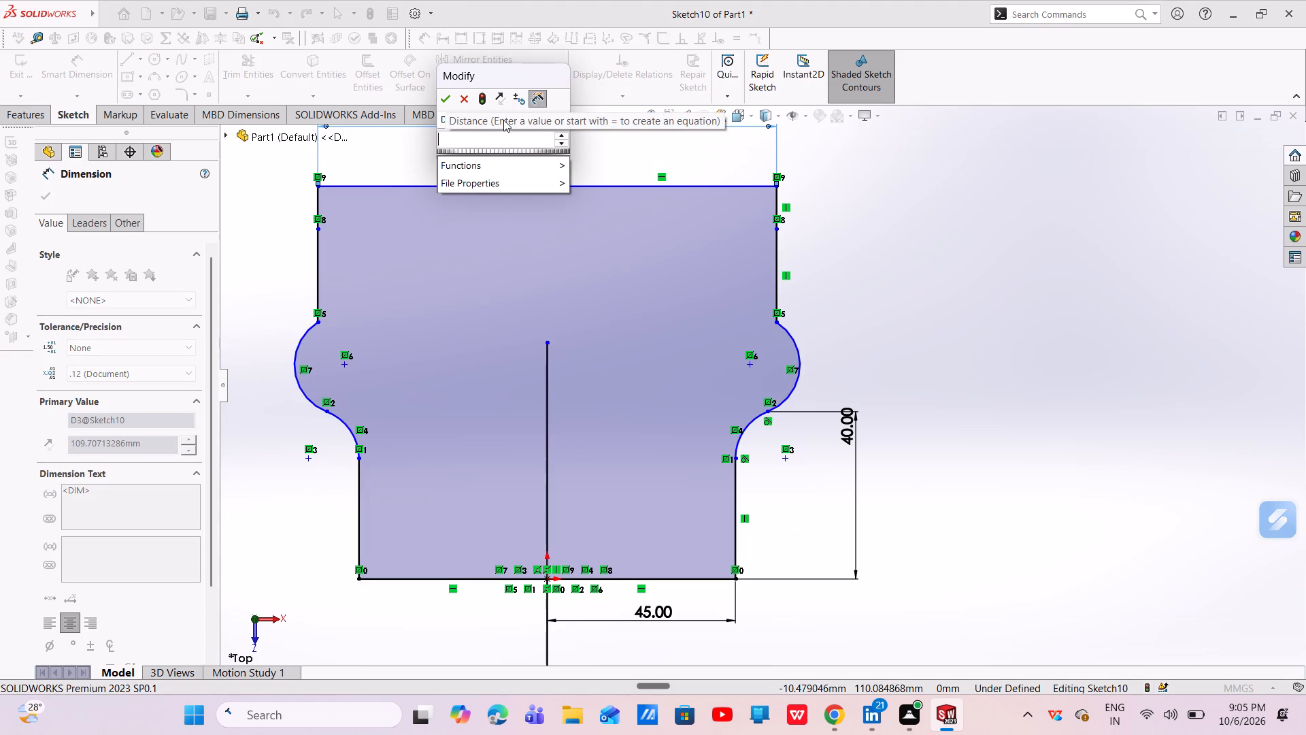
{"action": "type", "text": "150"}
{"action": "key", "text": "Return"}
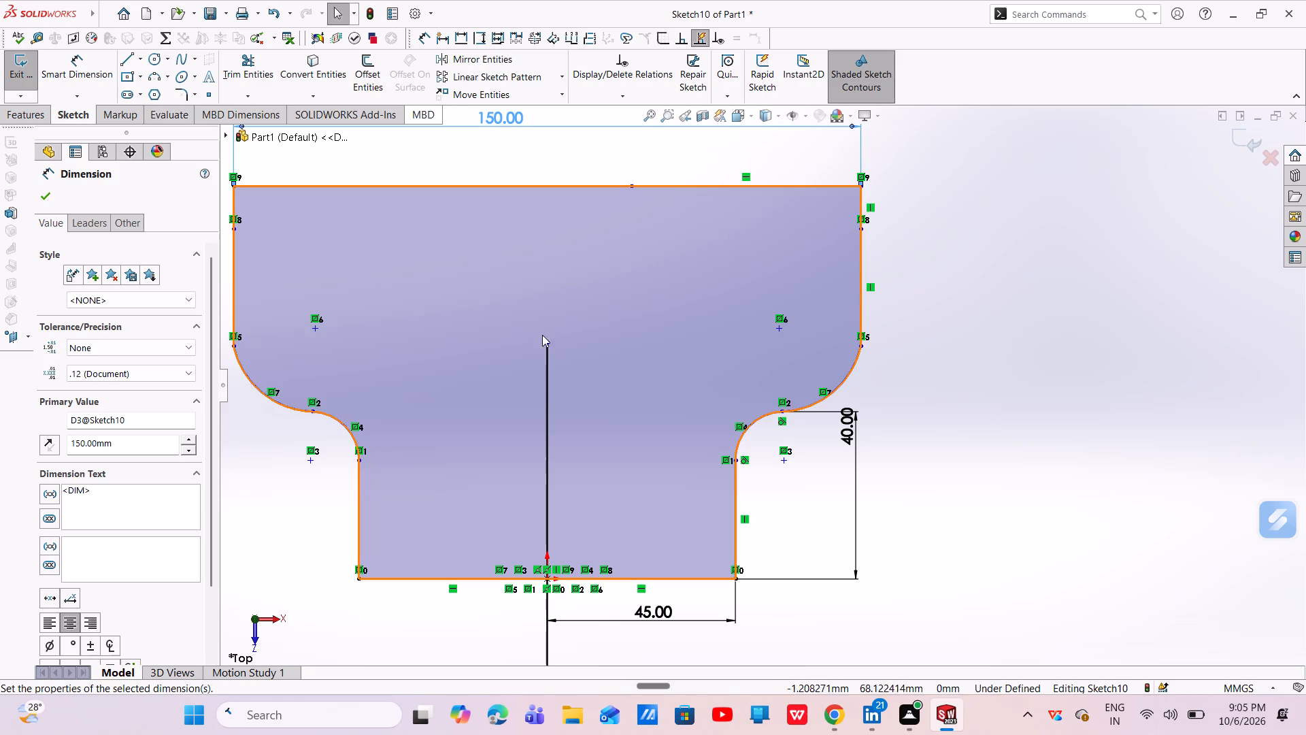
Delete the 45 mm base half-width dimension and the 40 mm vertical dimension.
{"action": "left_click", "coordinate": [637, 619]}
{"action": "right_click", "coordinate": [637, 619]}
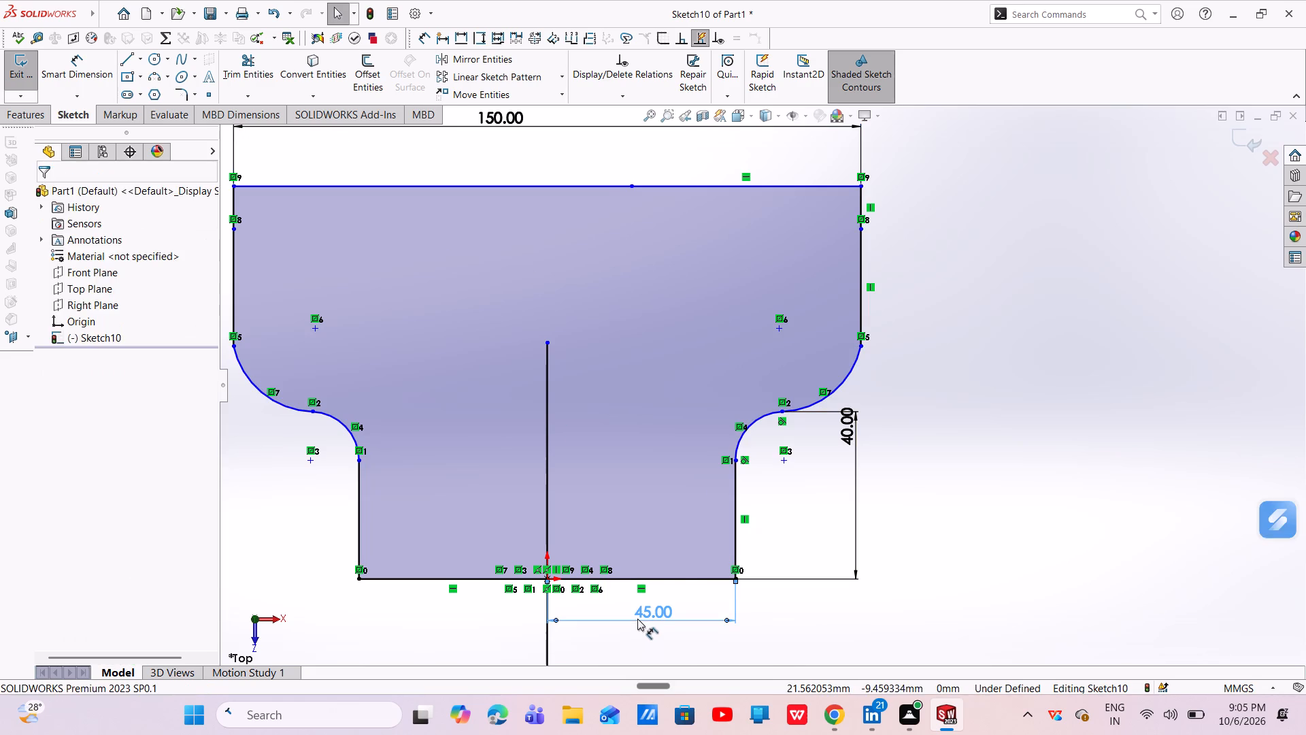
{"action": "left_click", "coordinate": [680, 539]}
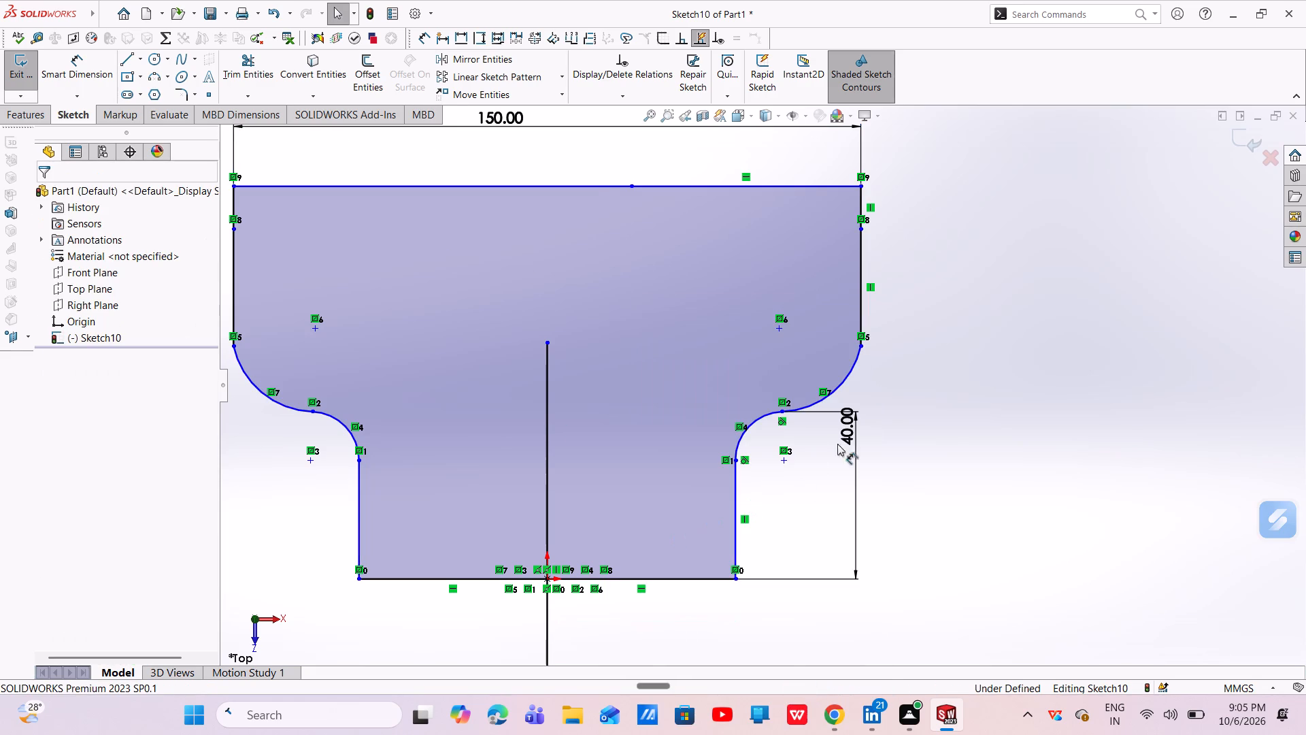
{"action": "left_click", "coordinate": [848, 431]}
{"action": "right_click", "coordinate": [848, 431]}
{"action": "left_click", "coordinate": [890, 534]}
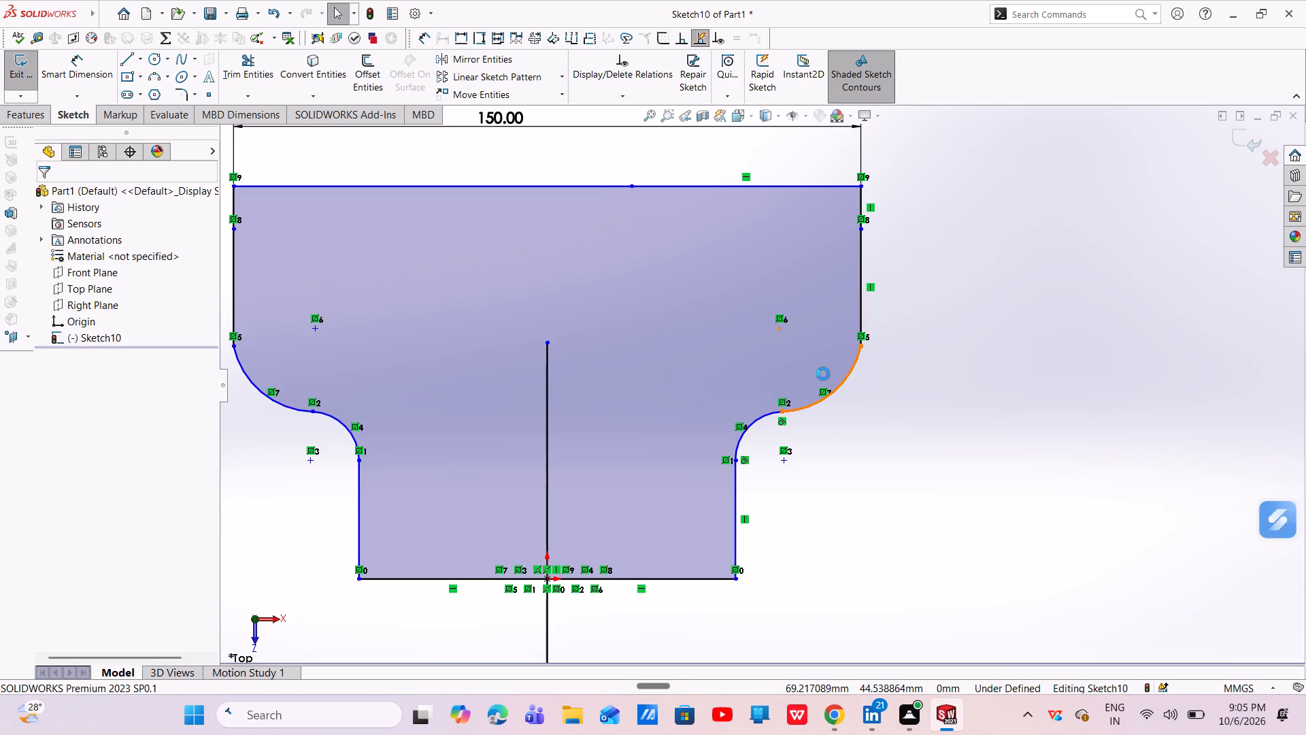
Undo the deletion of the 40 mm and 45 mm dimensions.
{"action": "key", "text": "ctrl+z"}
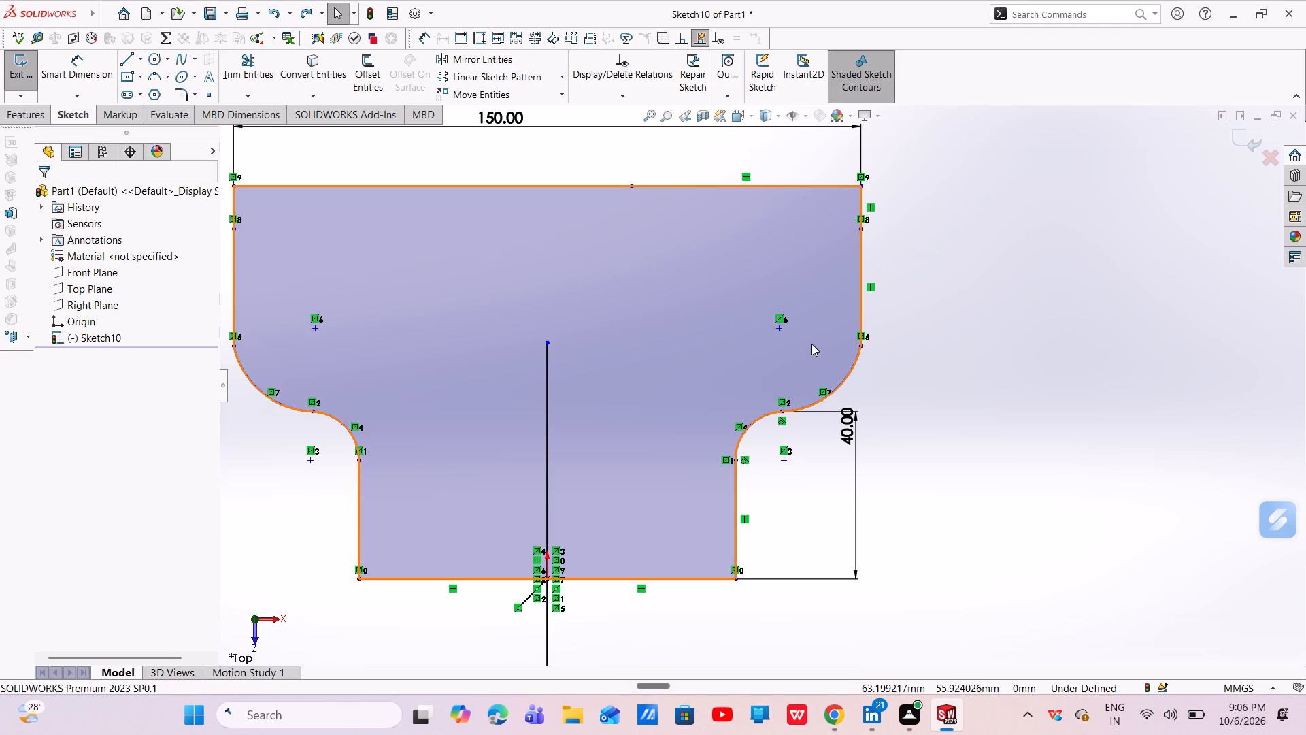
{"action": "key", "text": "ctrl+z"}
Delete the 40 mm vertical, 45 mm base and 150 mm top width dimensions from the profile.
{"action": "scroll", "coordinate": [735, 303], "scroll_direction": "up", "scroll_amount": 3}
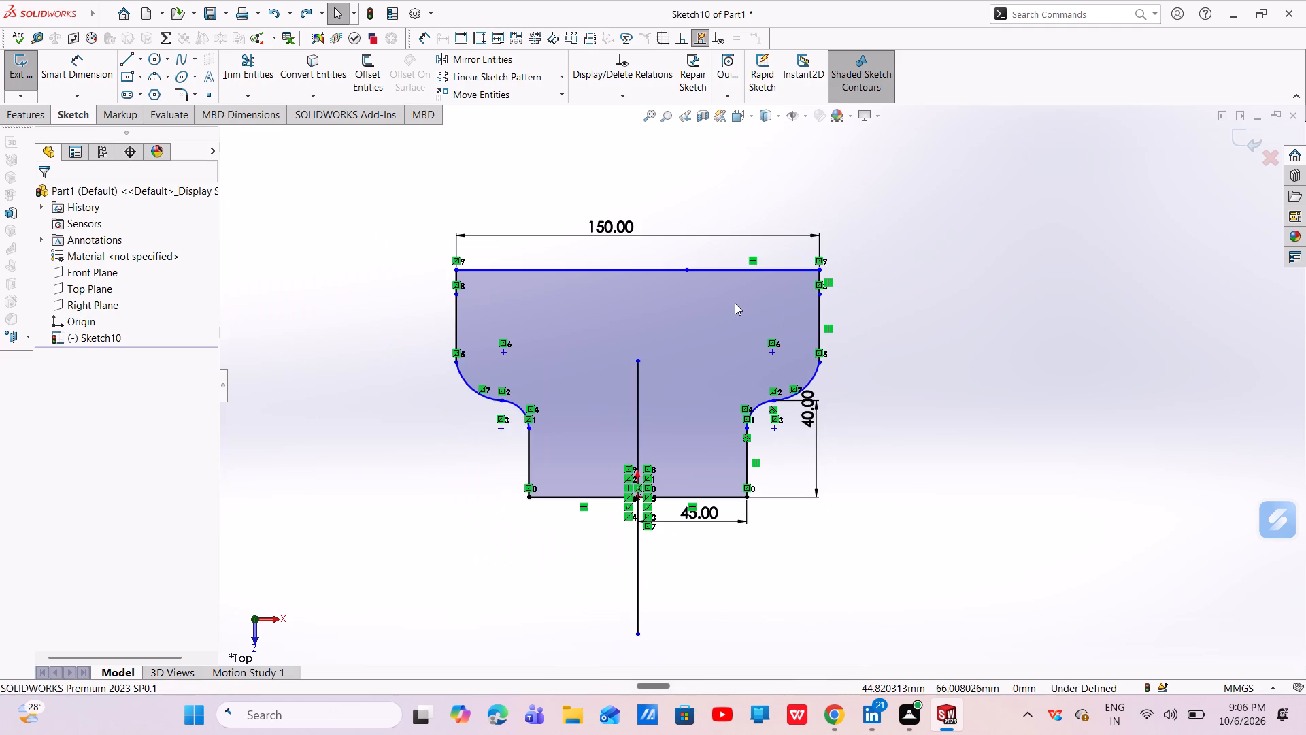
{"action": "left_click", "coordinate": [810, 427]}
{"action": "right_click", "coordinate": [810, 427]}
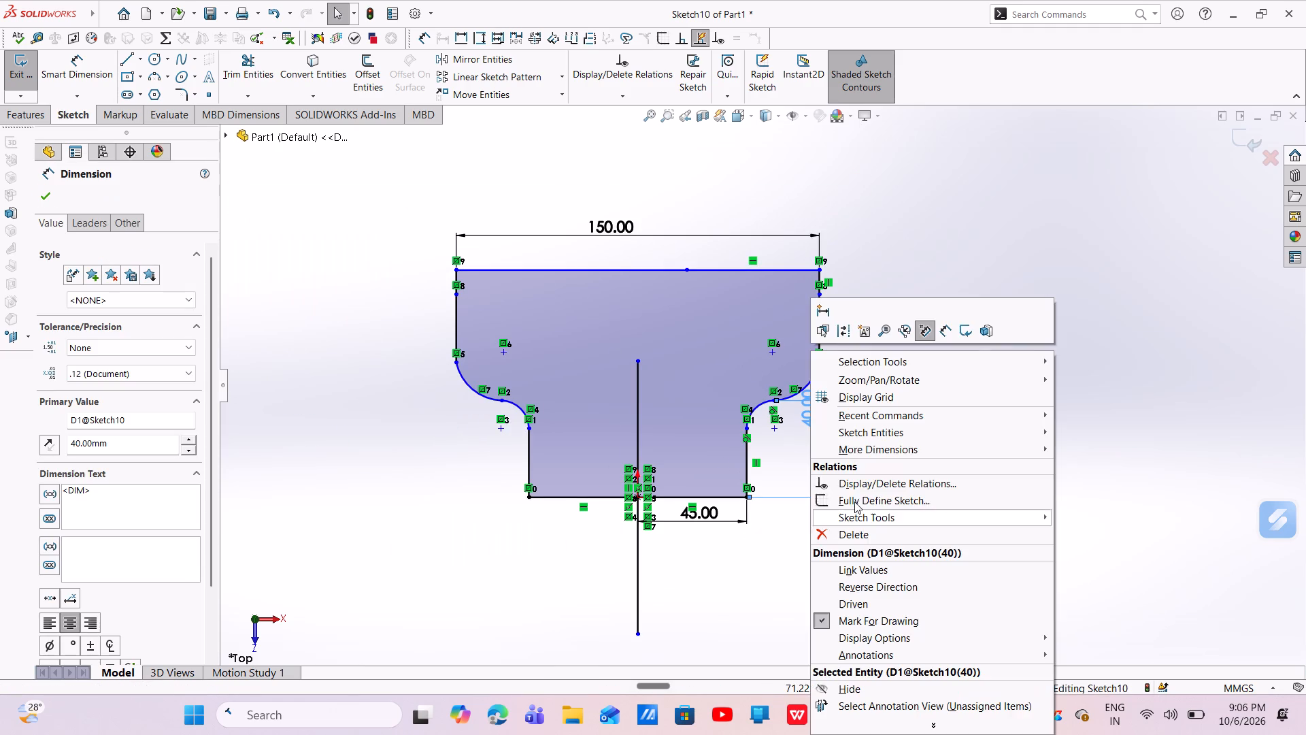
{"action": "left_click", "coordinate": [857, 531]}
{"action": "left_click", "coordinate": [727, 512]}
{"action": "right_click", "coordinate": [727, 512]}
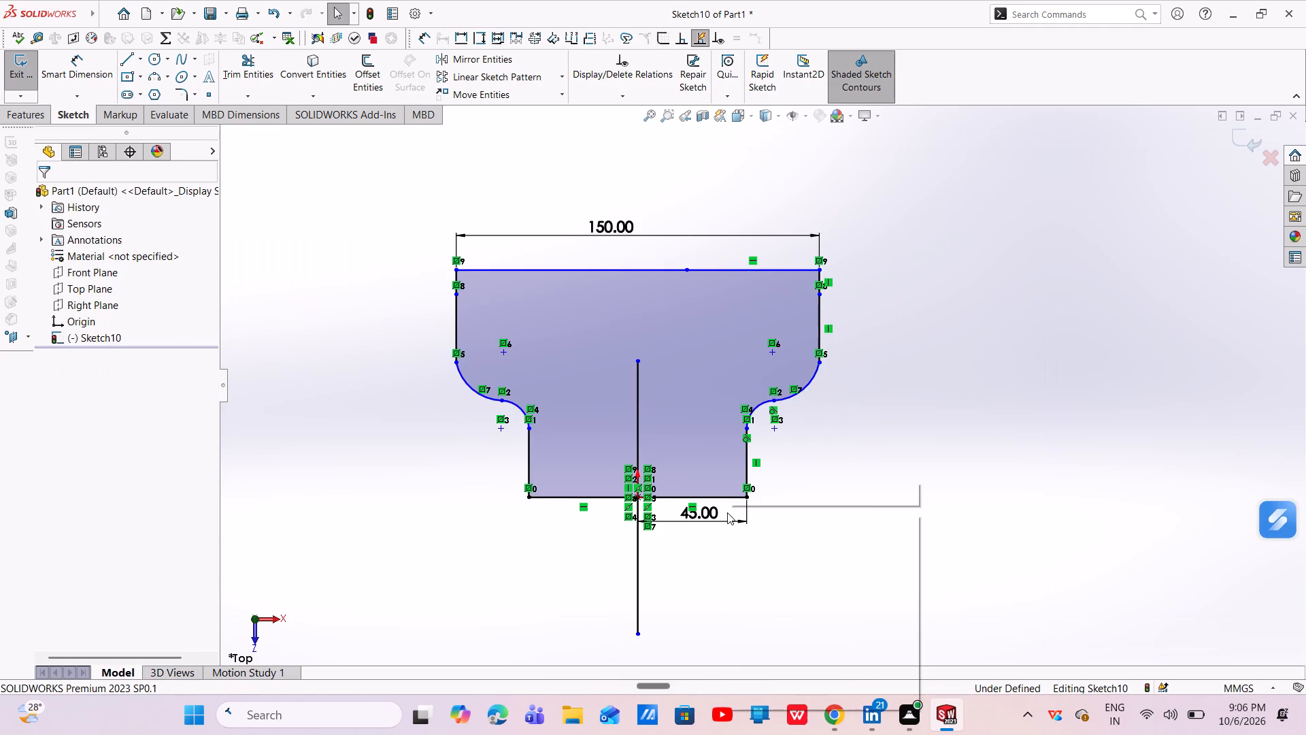
{"action": "left_click", "coordinate": [699, 519]}
{"action": "right_click", "coordinate": [699, 519]}
{"action": "left_click", "coordinate": [730, 536]}
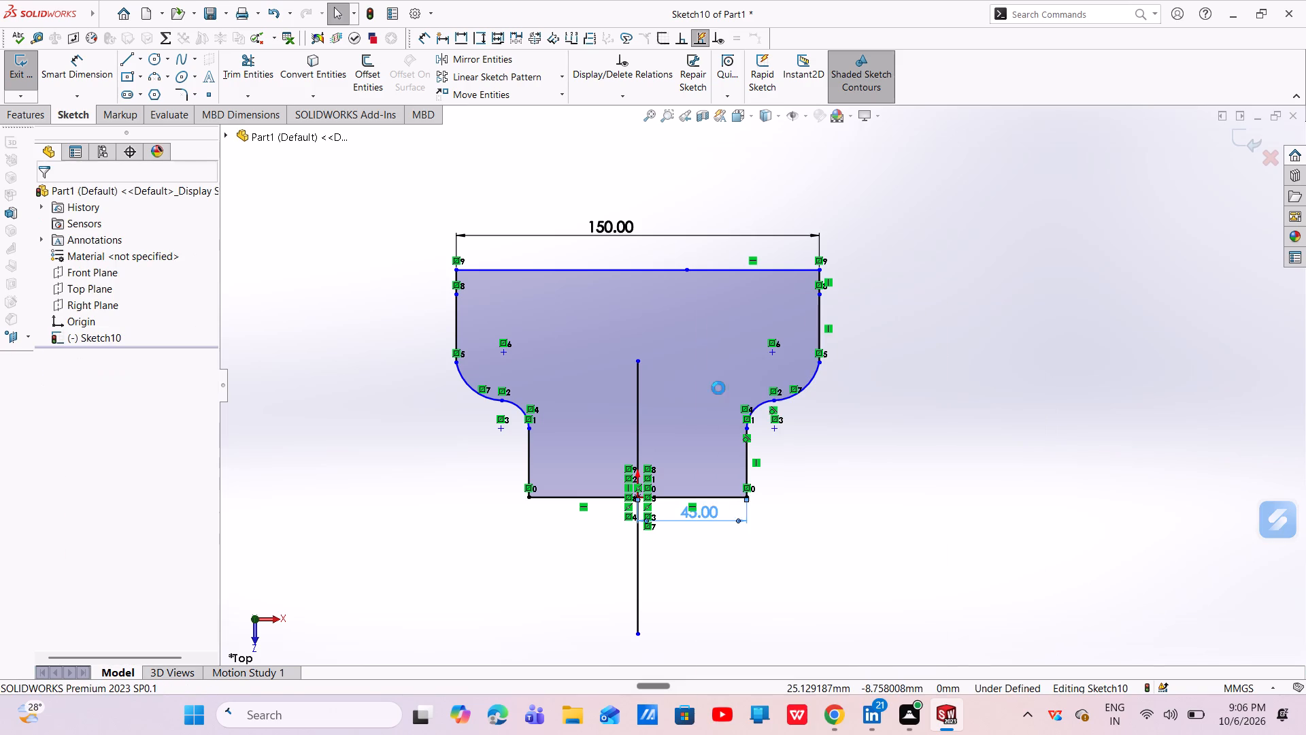
{"action": "left_click", "coordinate": [641, 228]}
{"action": "right_click", "coordinate": [641, 228]}
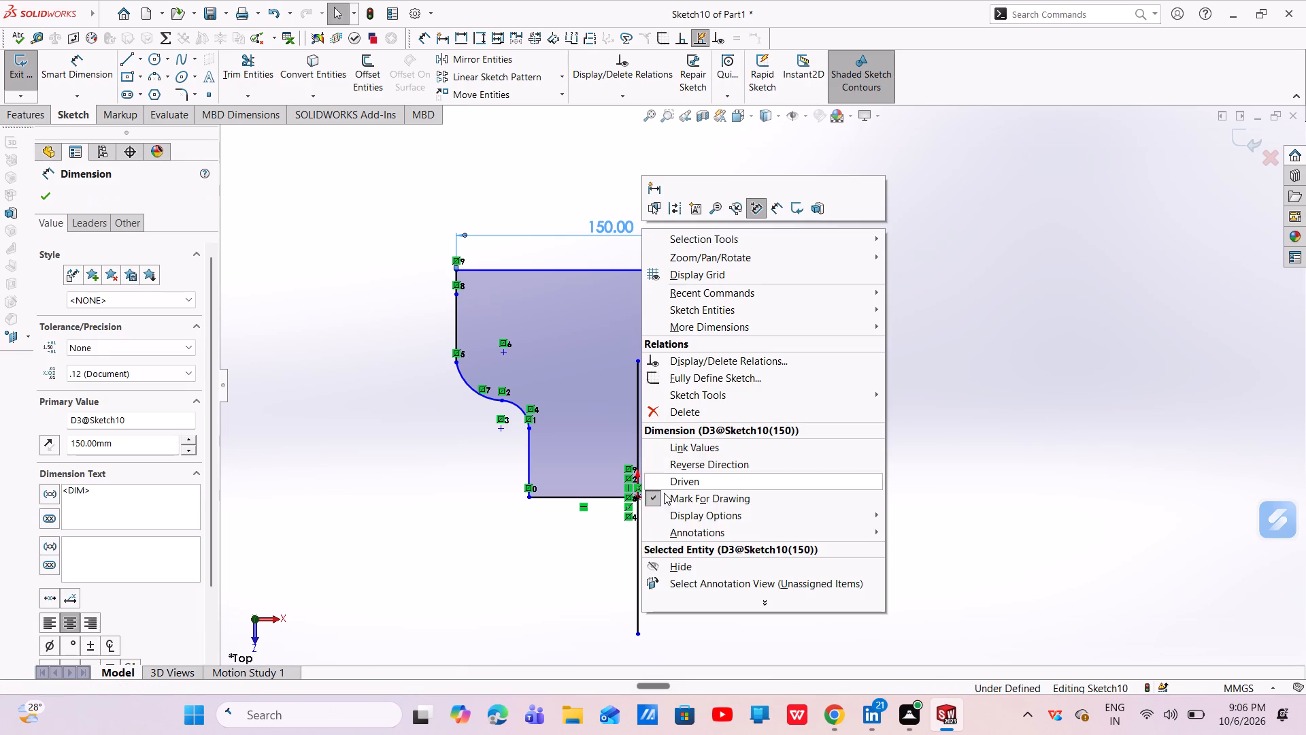
{"action": "left_click", "coordinate": [677, 412]}
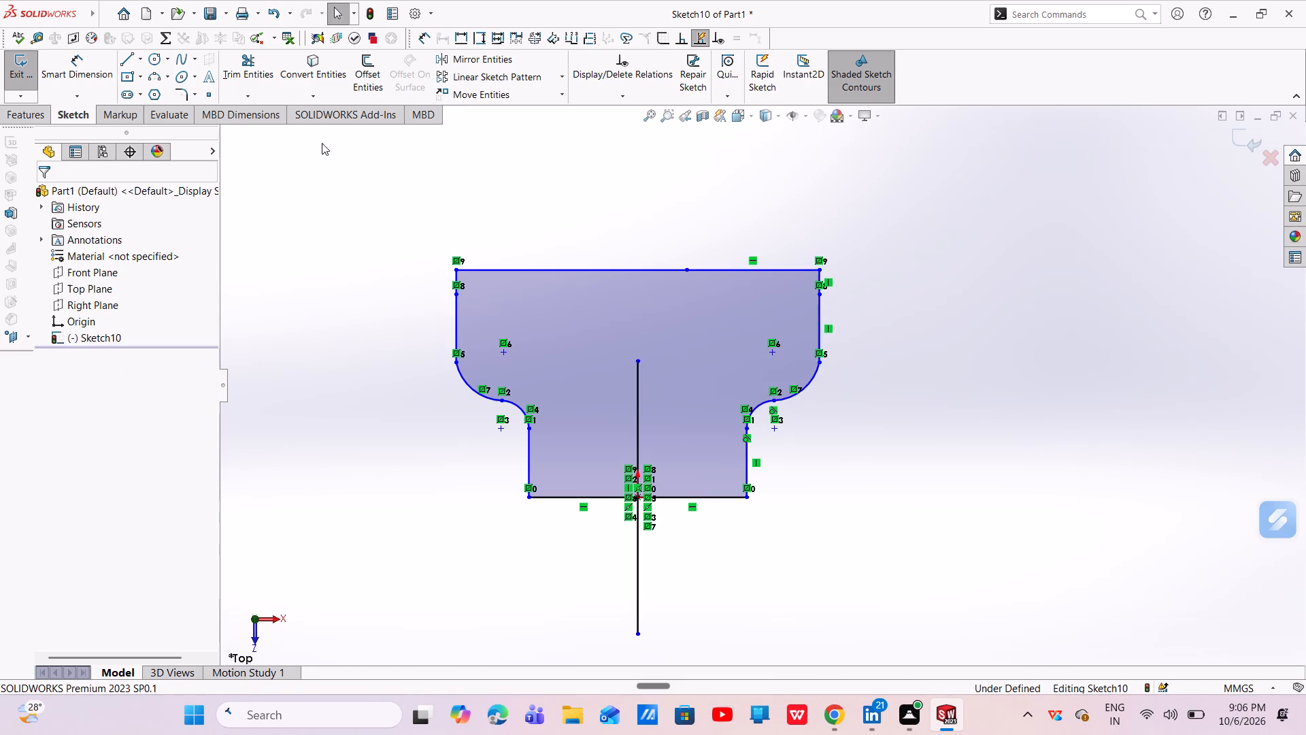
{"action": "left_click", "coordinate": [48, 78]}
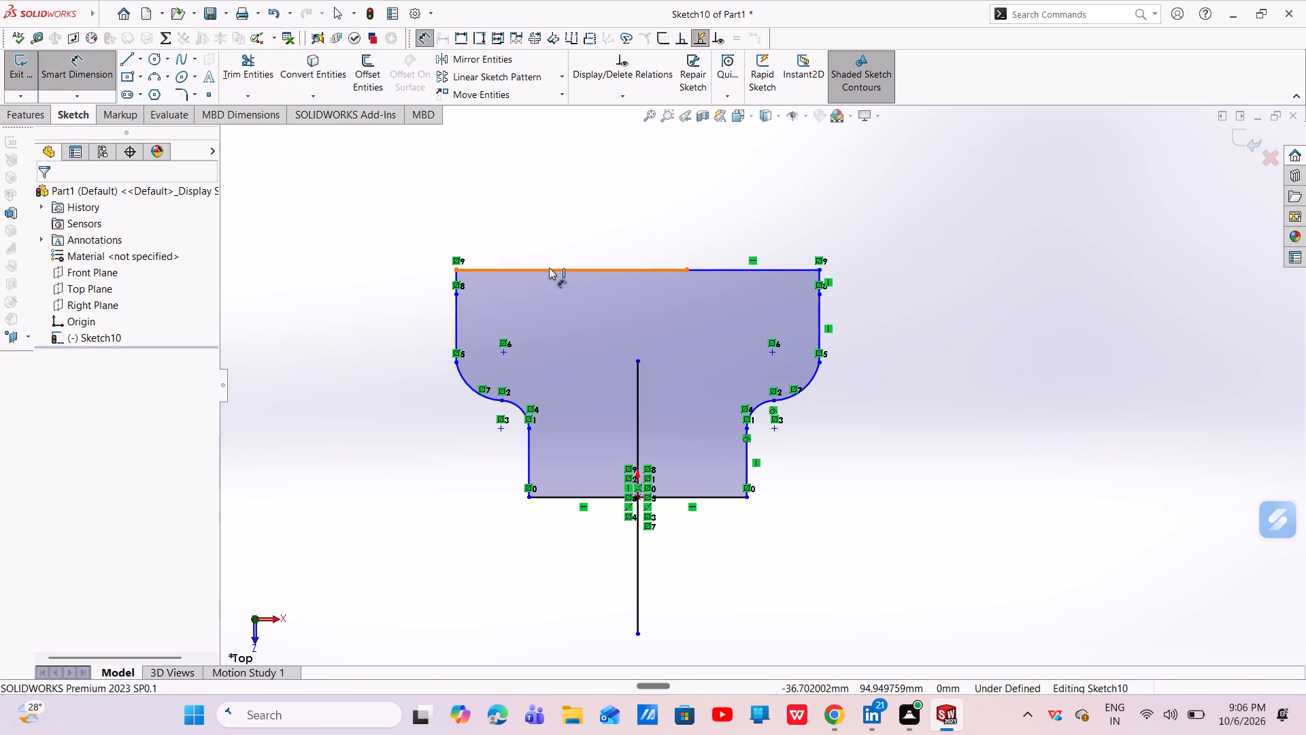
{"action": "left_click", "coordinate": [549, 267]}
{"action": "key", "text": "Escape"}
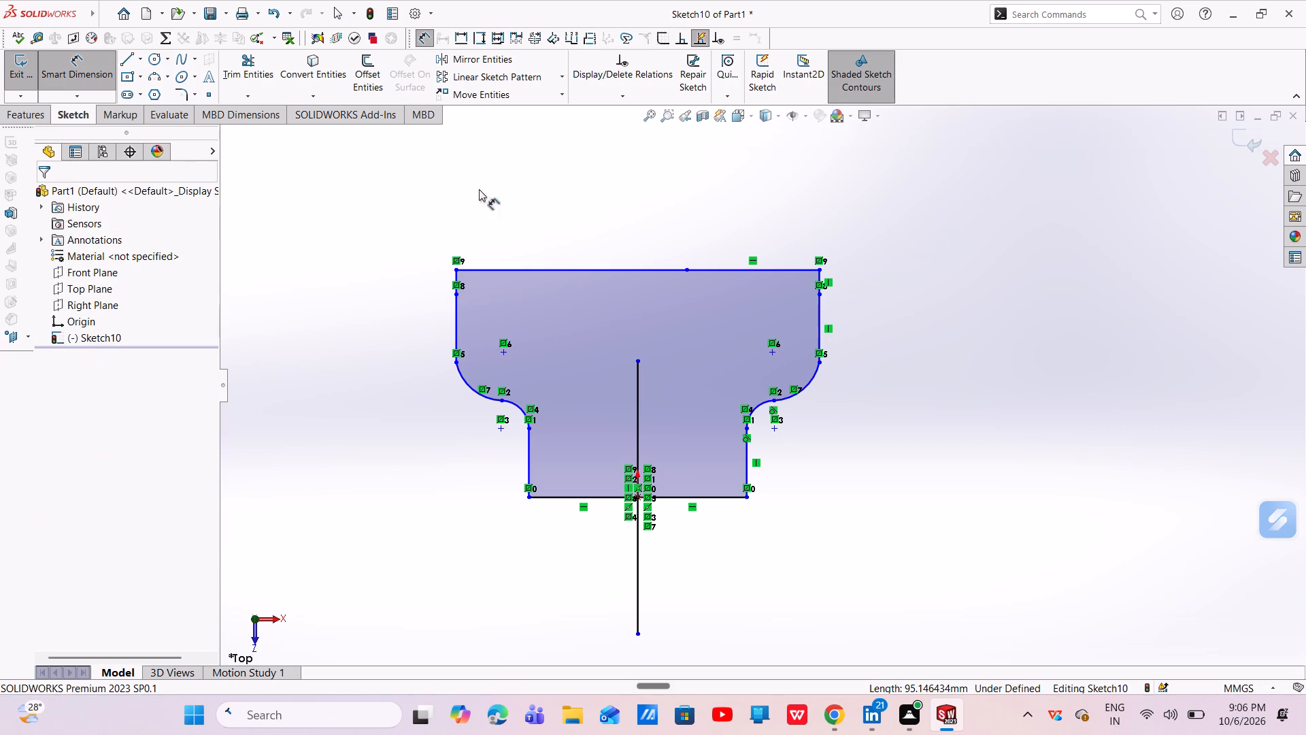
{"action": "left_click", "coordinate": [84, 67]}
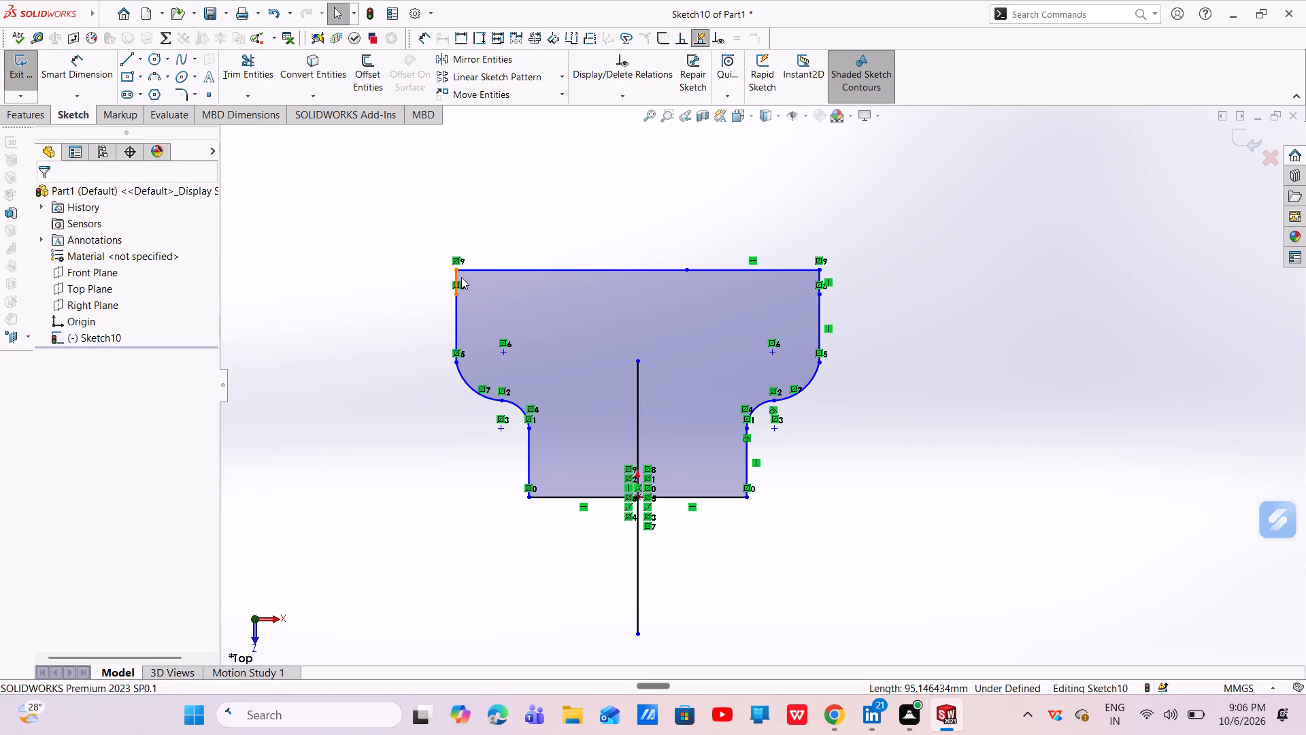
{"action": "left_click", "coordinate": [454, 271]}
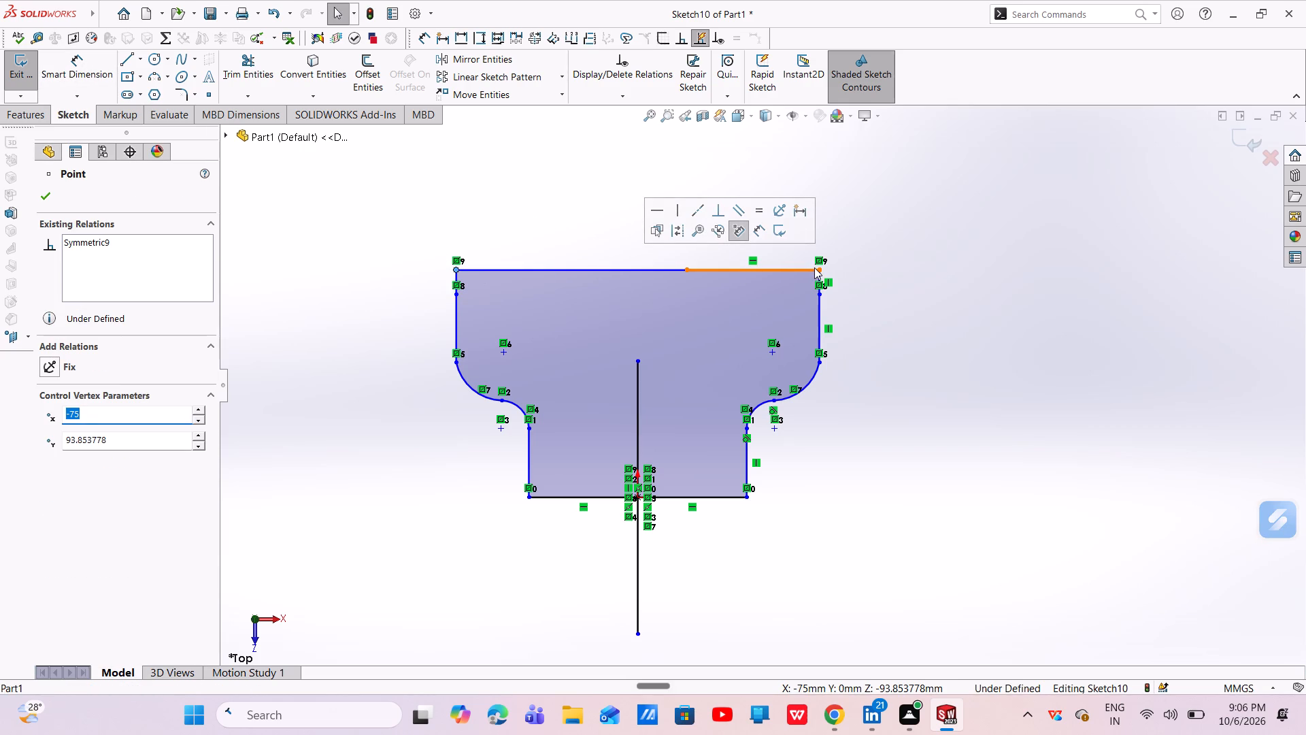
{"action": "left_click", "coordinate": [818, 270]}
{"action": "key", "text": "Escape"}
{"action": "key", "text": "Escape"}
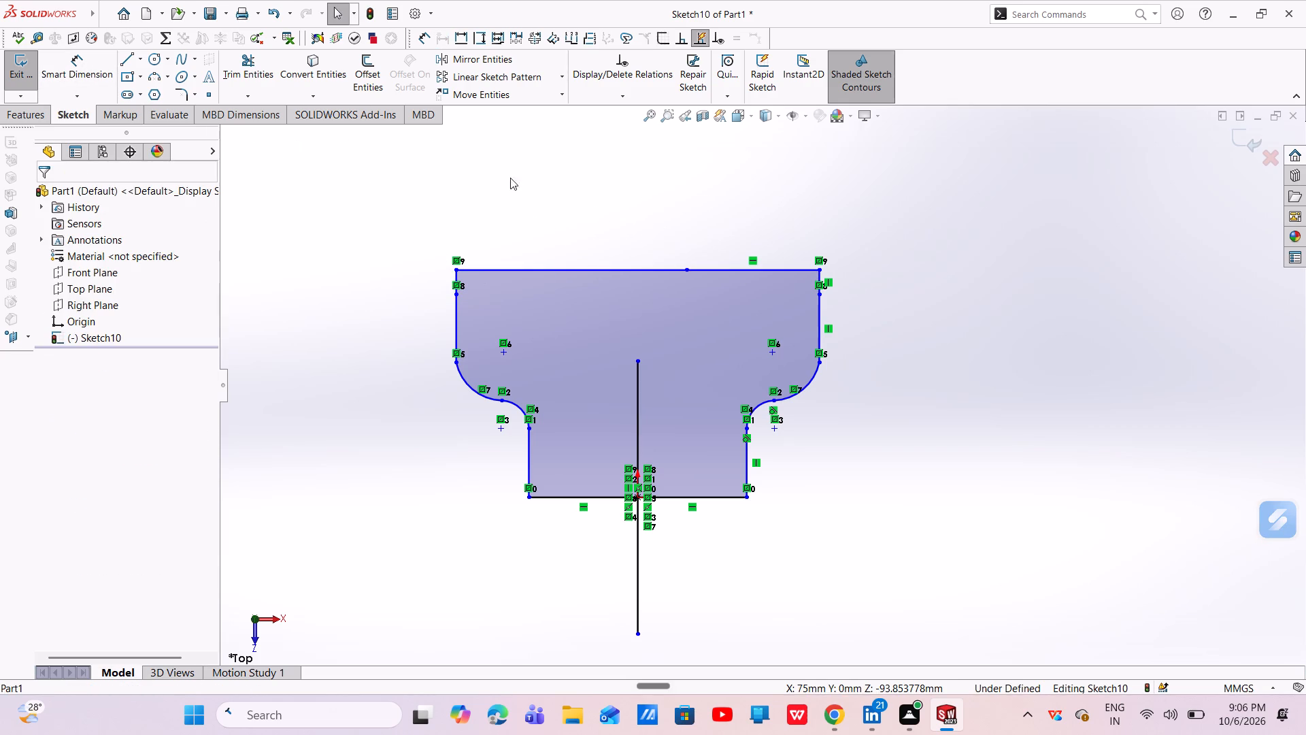
Dimension the profile's overall top width between its two upper corners at 150 mm.
{"action": "left_click", "coordinate": [73, 66]}
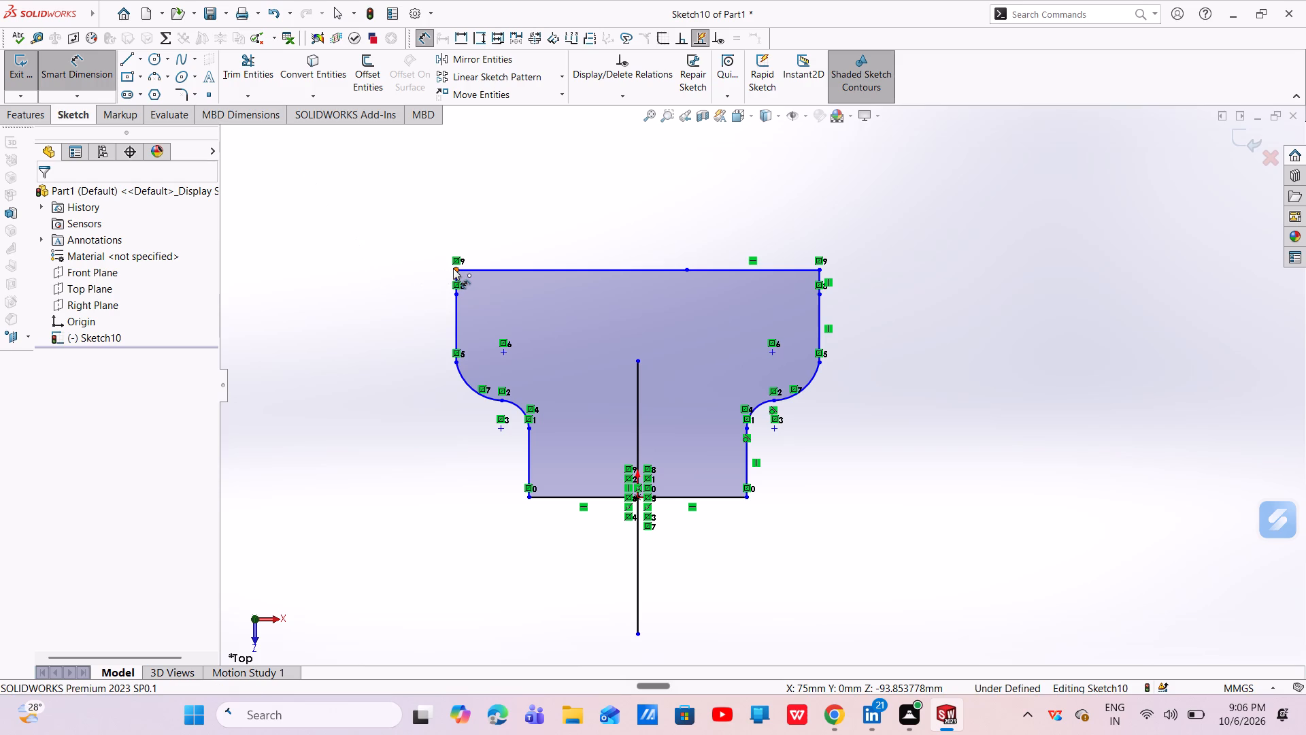
{"action": "left_click", "coordinate": [454, 268]}
{"action": "left_click", "coordinate": [820, 267]}
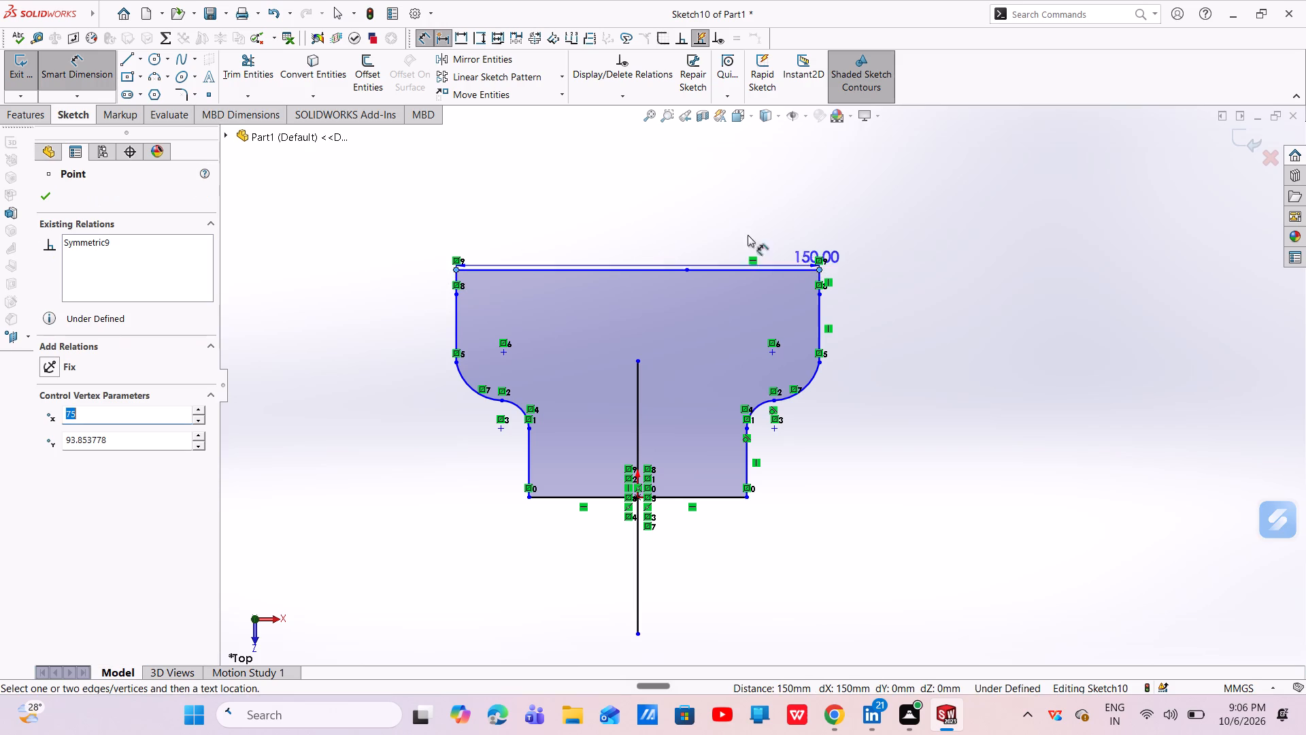
{"action": "left_click", "coordinate": [680, 218]}
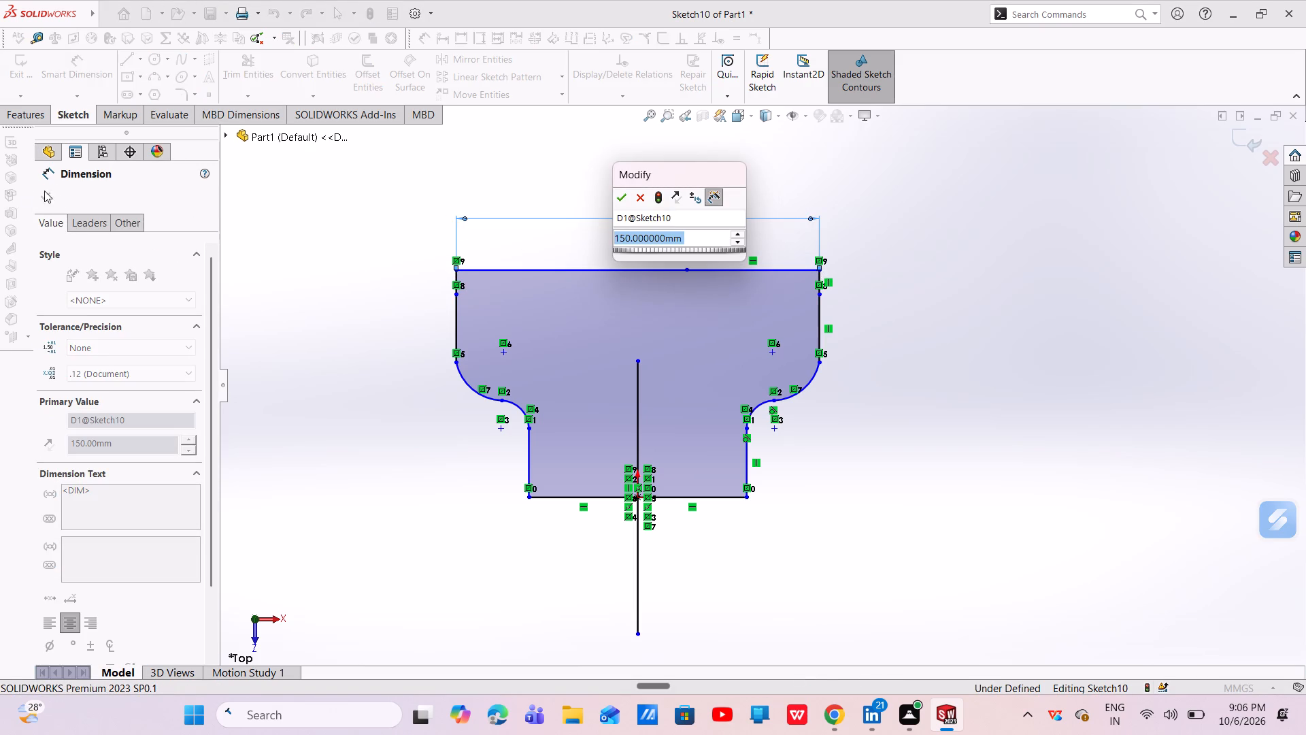
{"action": "left_click", "coordinate": [622, 198]}
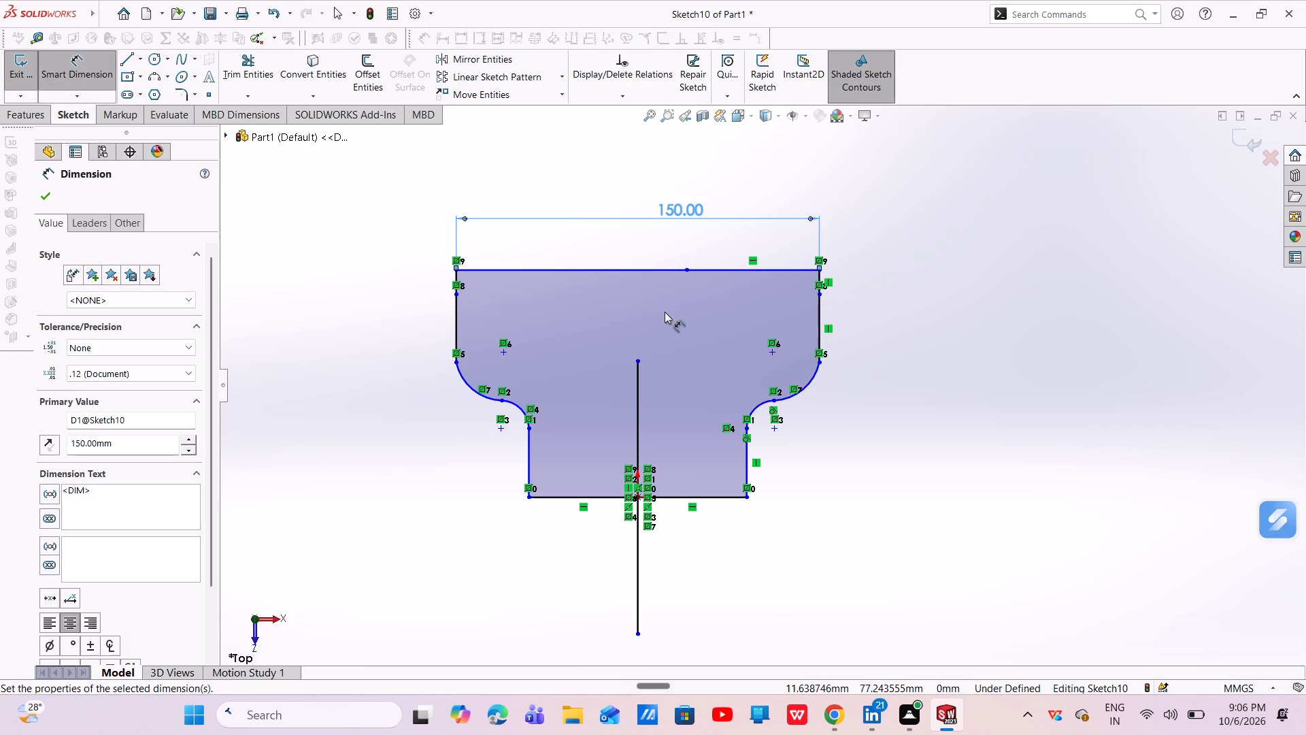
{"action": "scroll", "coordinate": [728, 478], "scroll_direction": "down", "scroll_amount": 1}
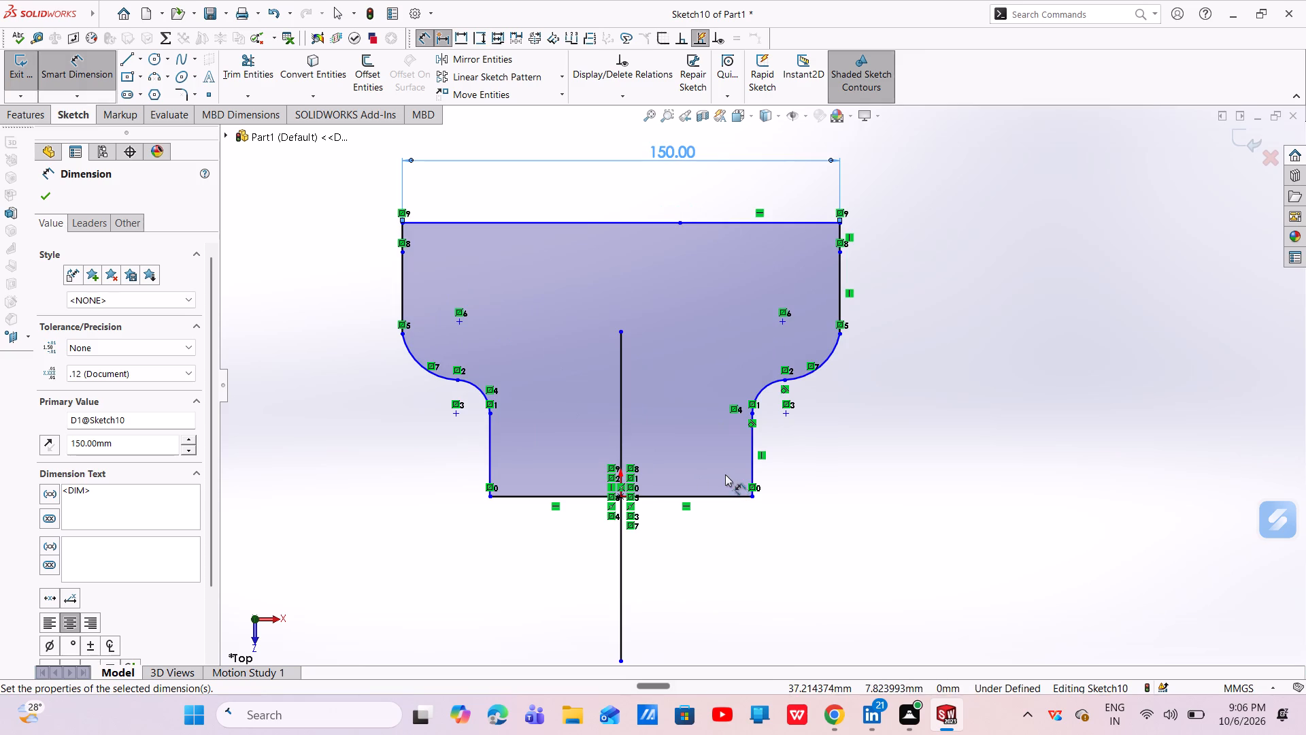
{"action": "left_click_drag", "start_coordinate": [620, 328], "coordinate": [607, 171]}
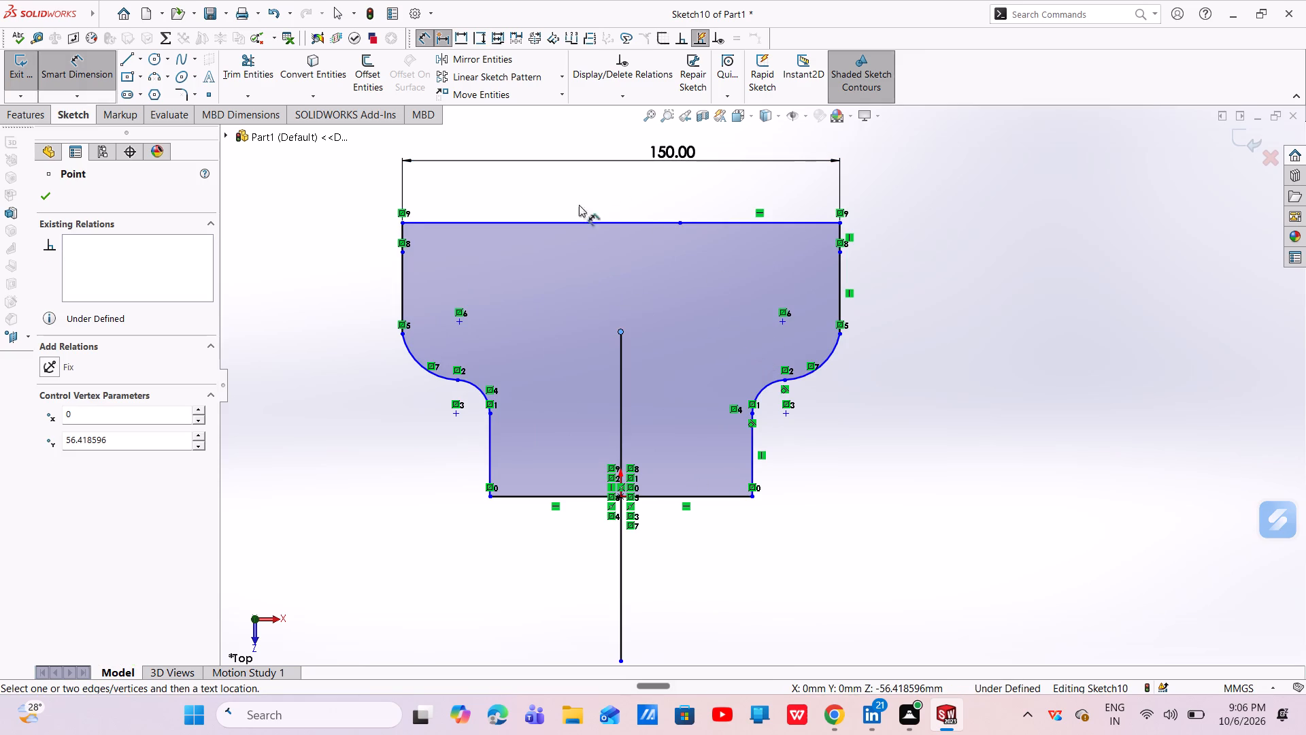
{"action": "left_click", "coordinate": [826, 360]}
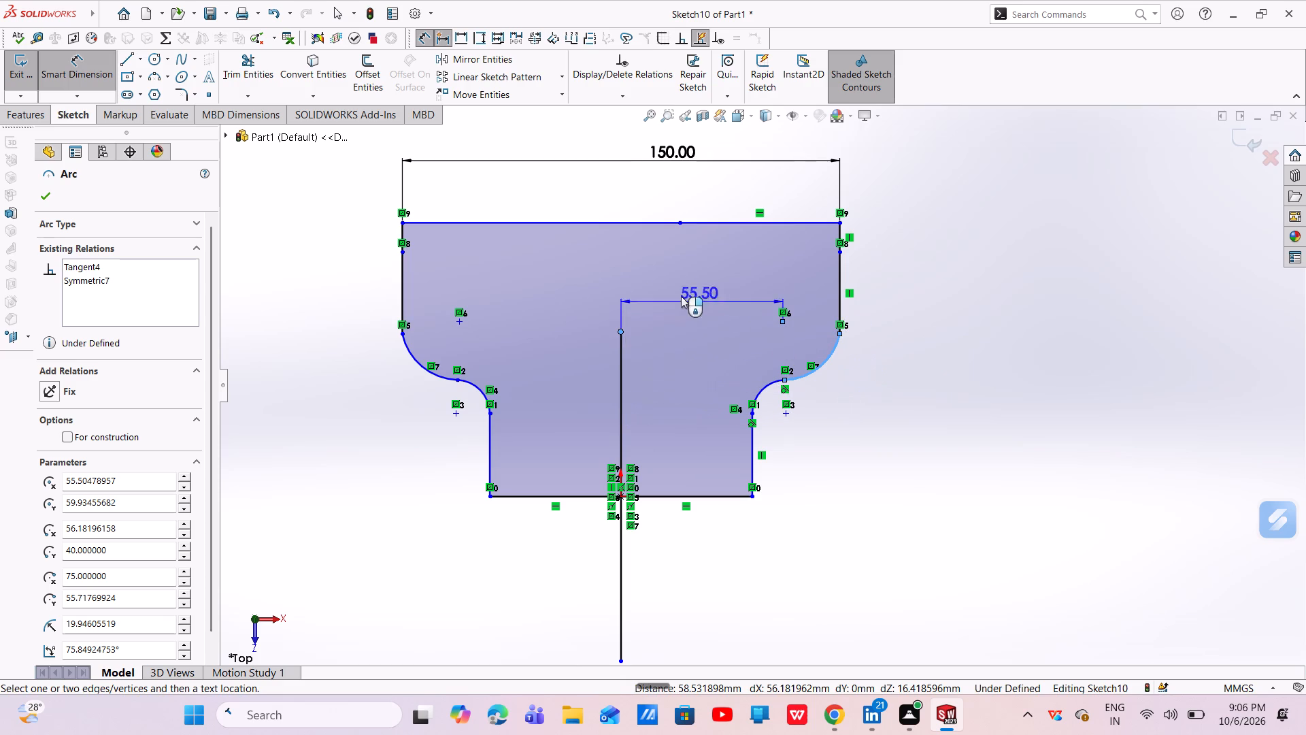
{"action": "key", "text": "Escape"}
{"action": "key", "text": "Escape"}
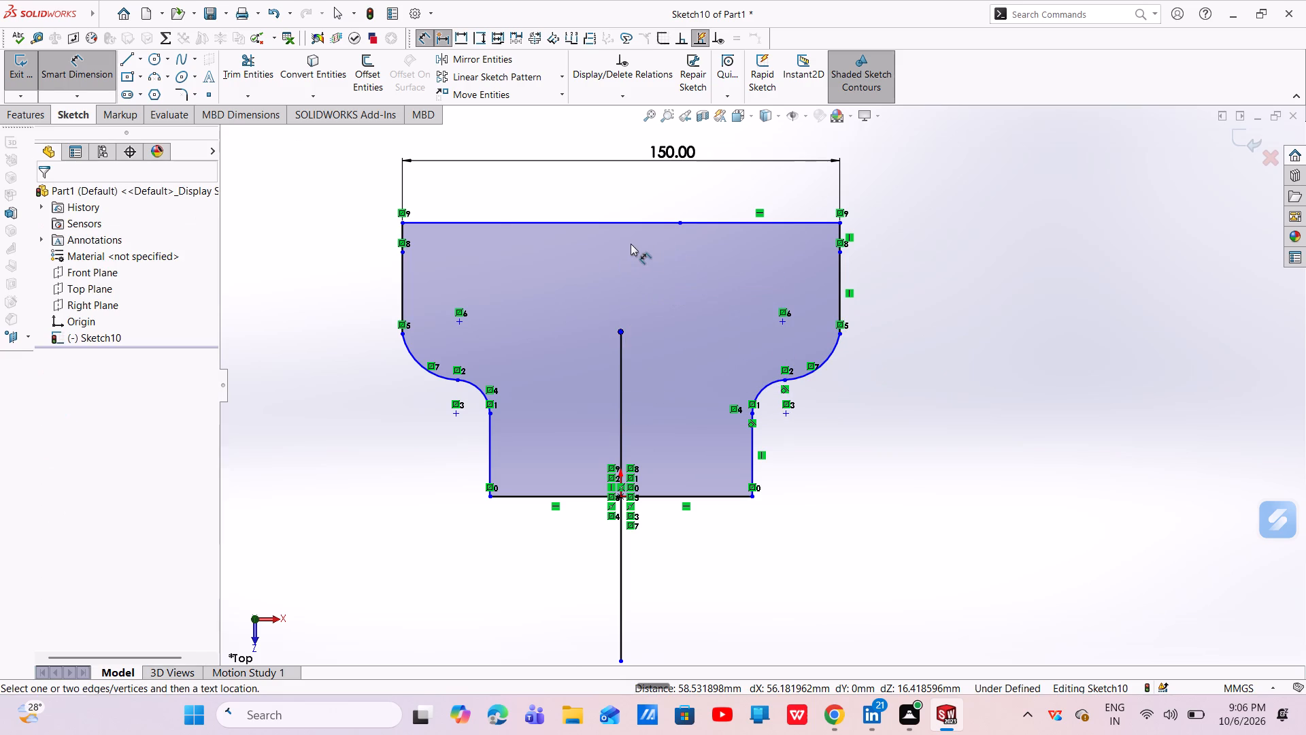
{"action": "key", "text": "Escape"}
Dimension the right outer convex arc of the profile with a radius of 12 mm.
{"action": "left_click", "coordinate": [82, 61]}
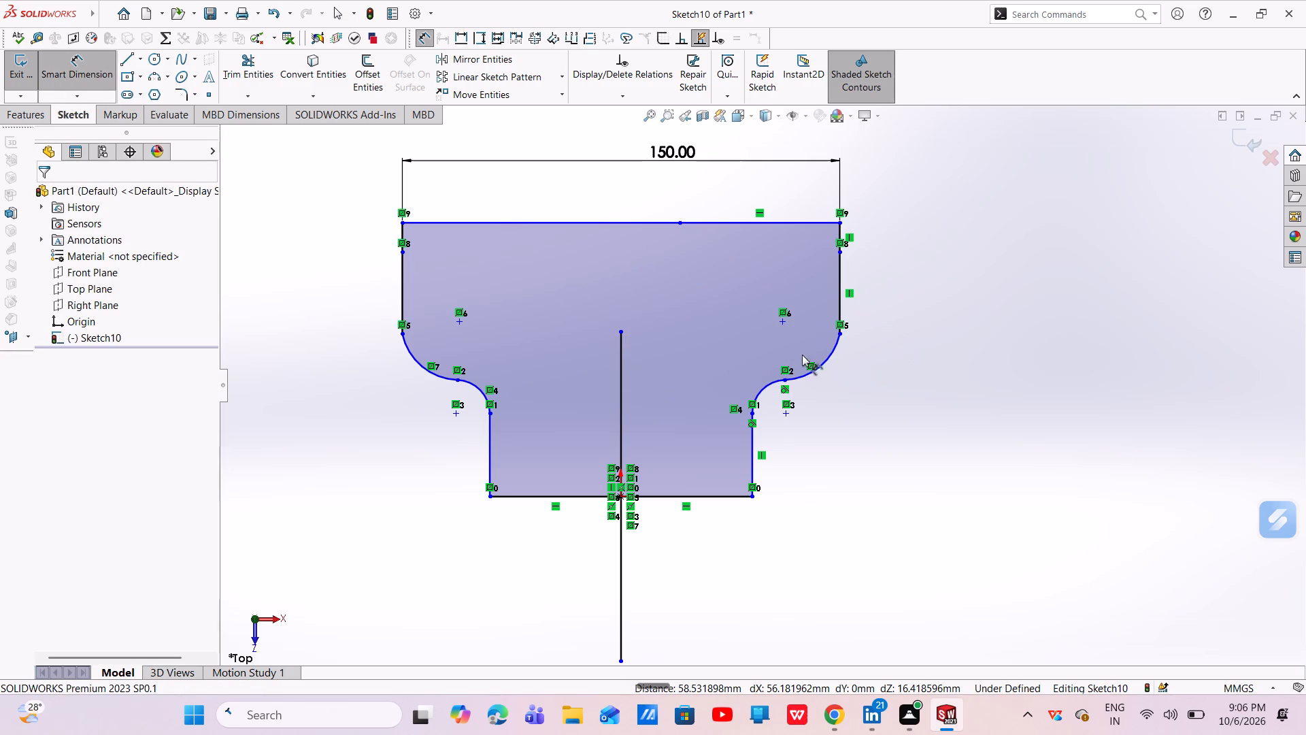
{"action": "left_click", "coordinate": [826, 361]}
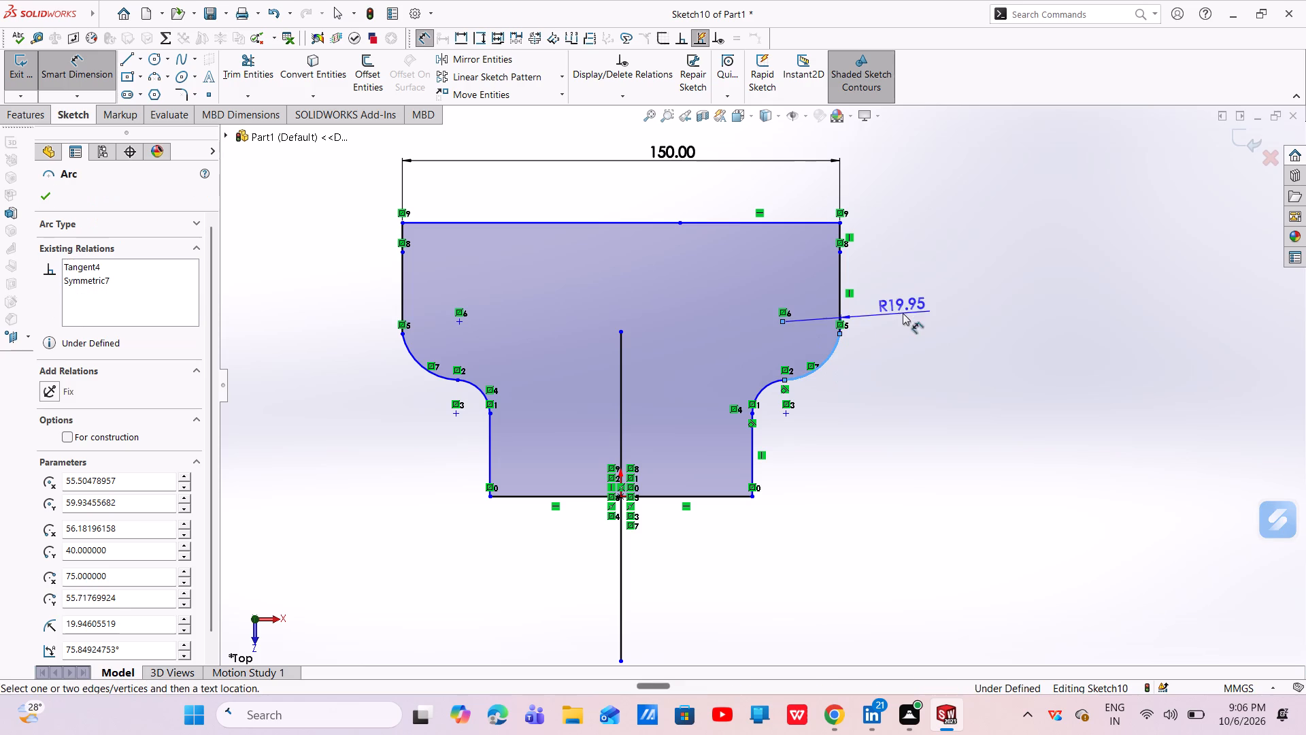
{"action": "left_click", "coordinate": [935, 355]}
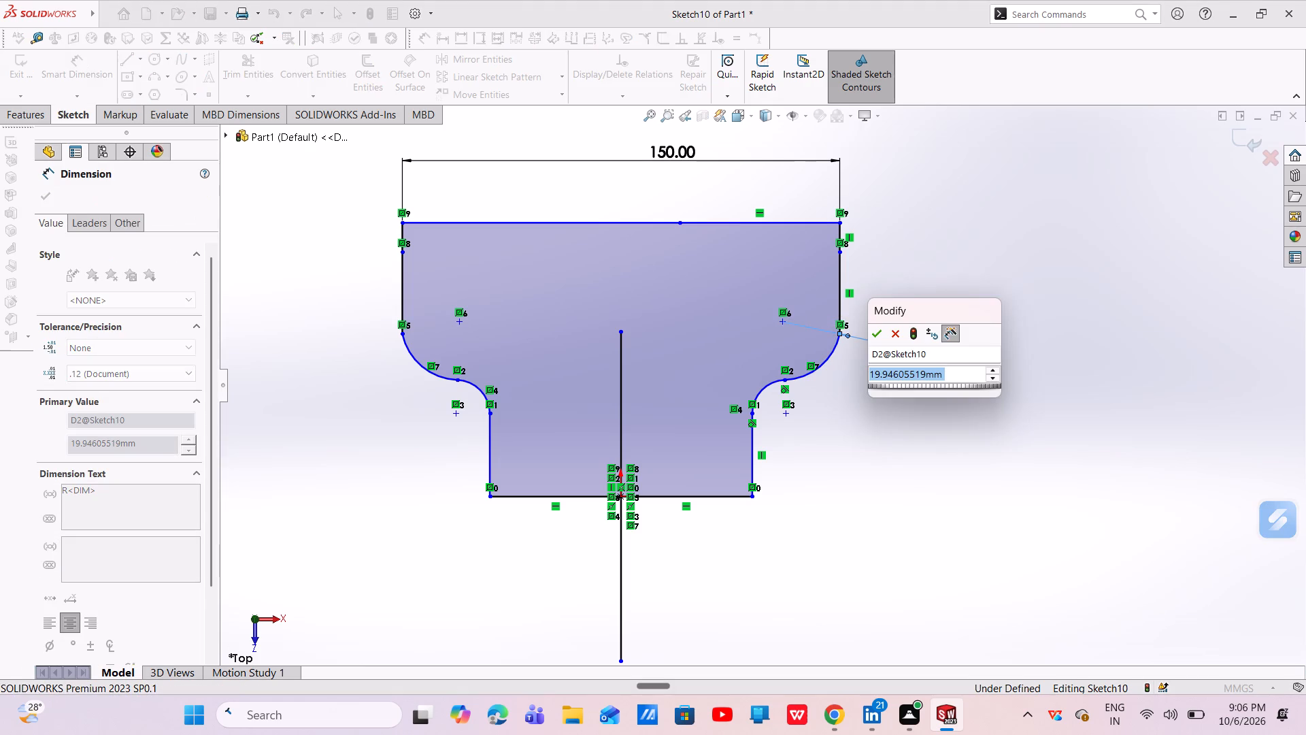
{"action": "key", "text": "BackSpace"}
{"action": "type", "text": "12"}
{"action": "key", "text": "Return"}
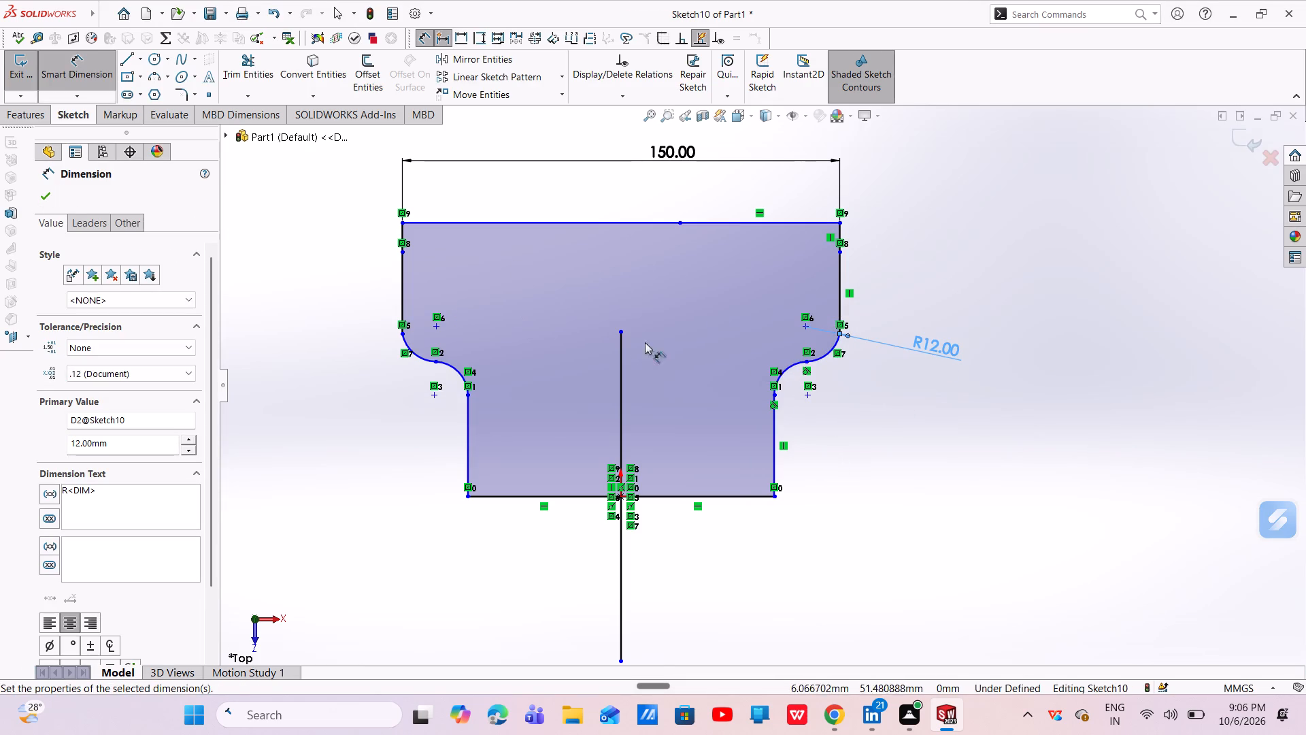
Dimension the right inner concave arc of the profile with a radius of 12 mm.
{"action": "left_click", "coordinate": [784, 376]}
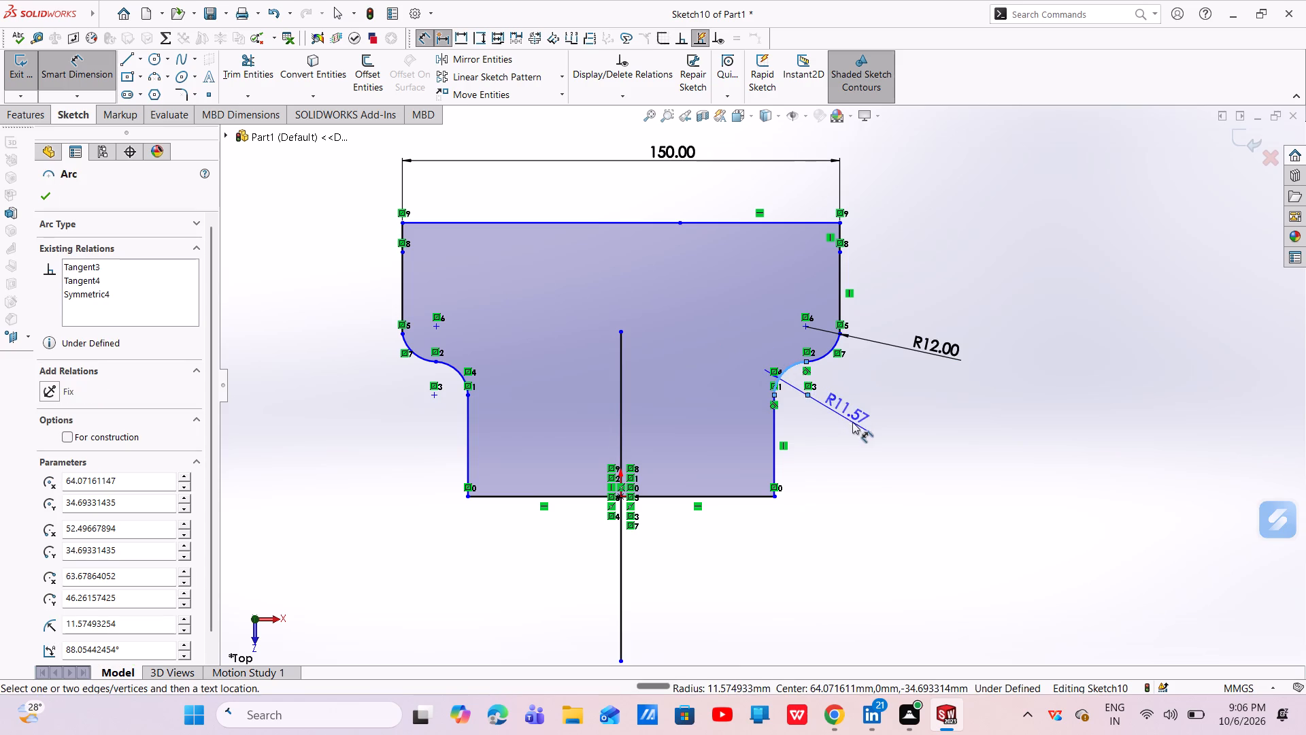
{"action": "left_click", "coordinate": [853, 423]}
{"action": "key", "text": "BackSpace"}
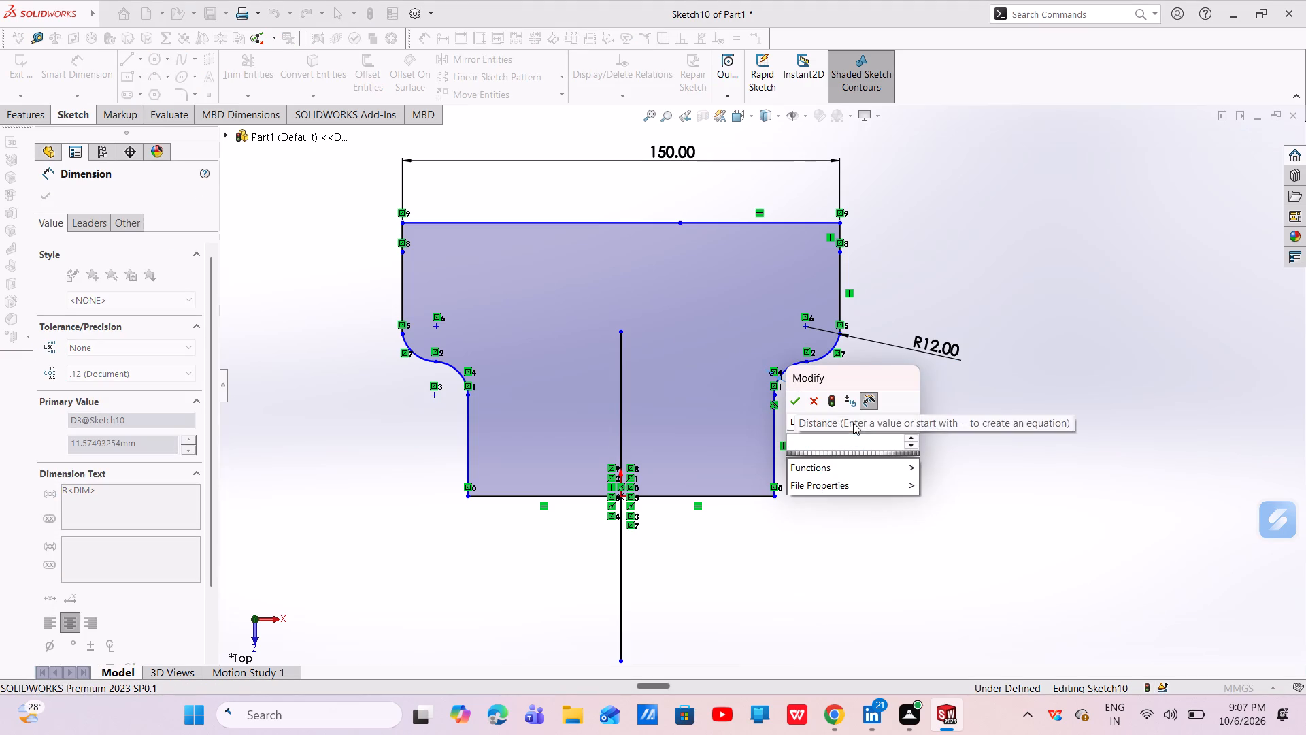
{"action": "type", "text": "12"}
{"action": "key", "text": "Return"}
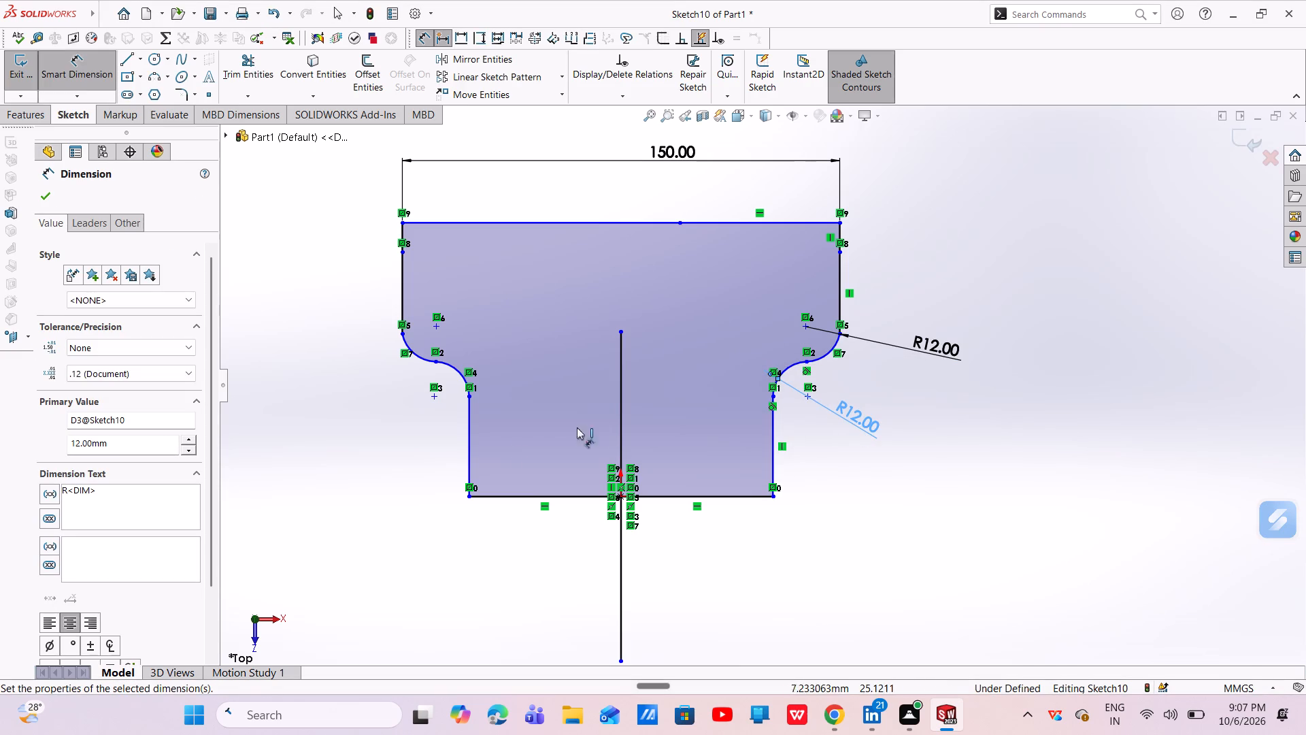
{"action": "key", "text": "Escape"}
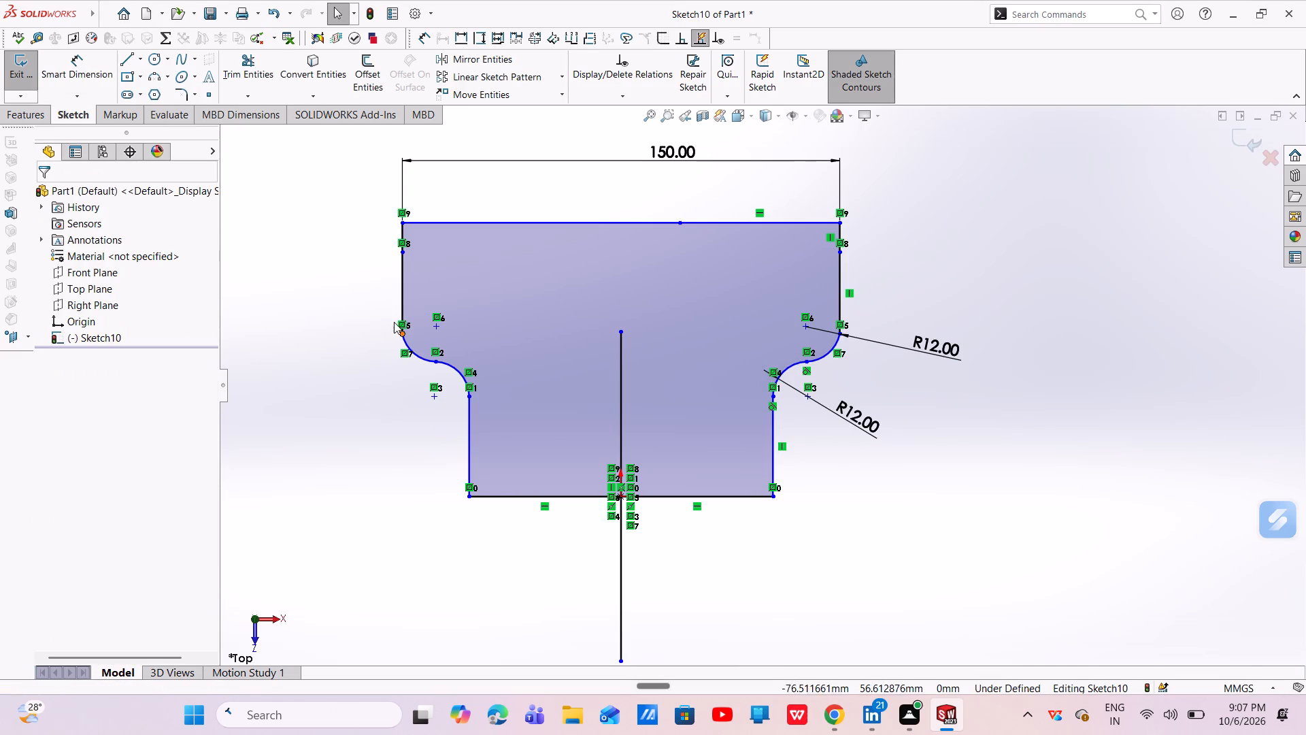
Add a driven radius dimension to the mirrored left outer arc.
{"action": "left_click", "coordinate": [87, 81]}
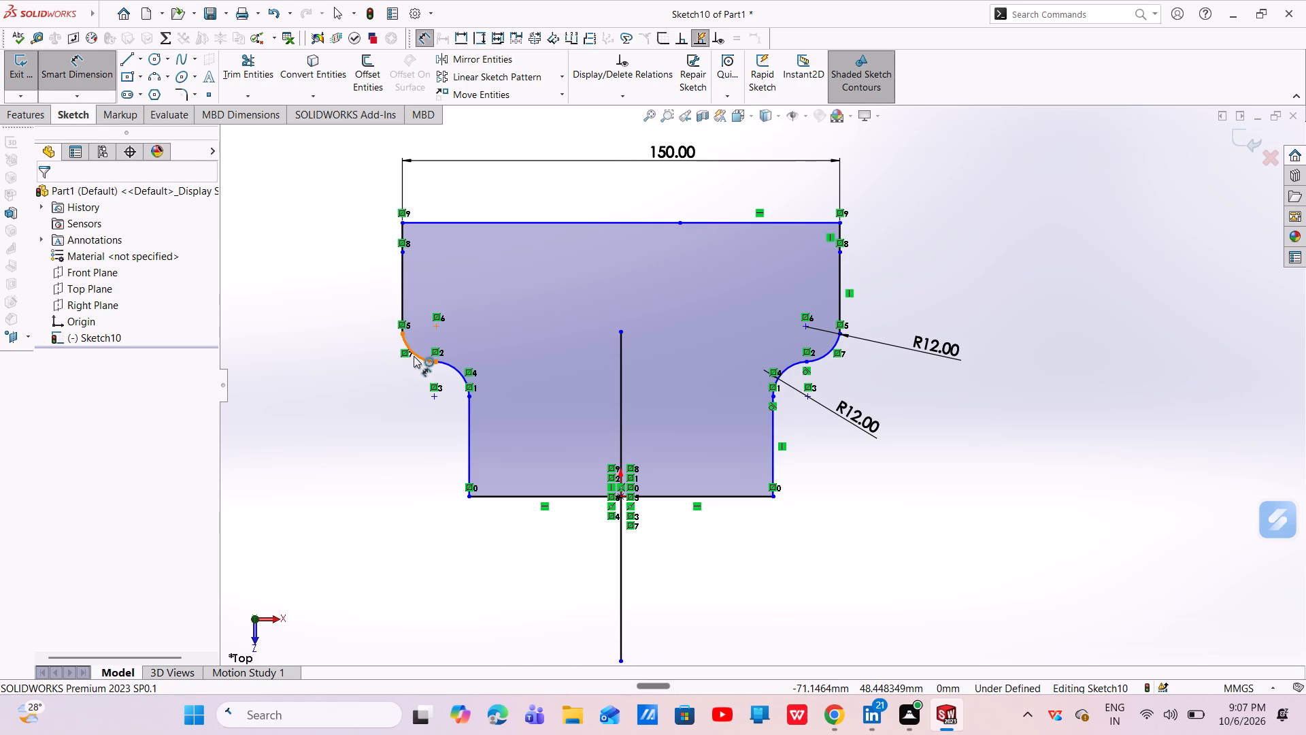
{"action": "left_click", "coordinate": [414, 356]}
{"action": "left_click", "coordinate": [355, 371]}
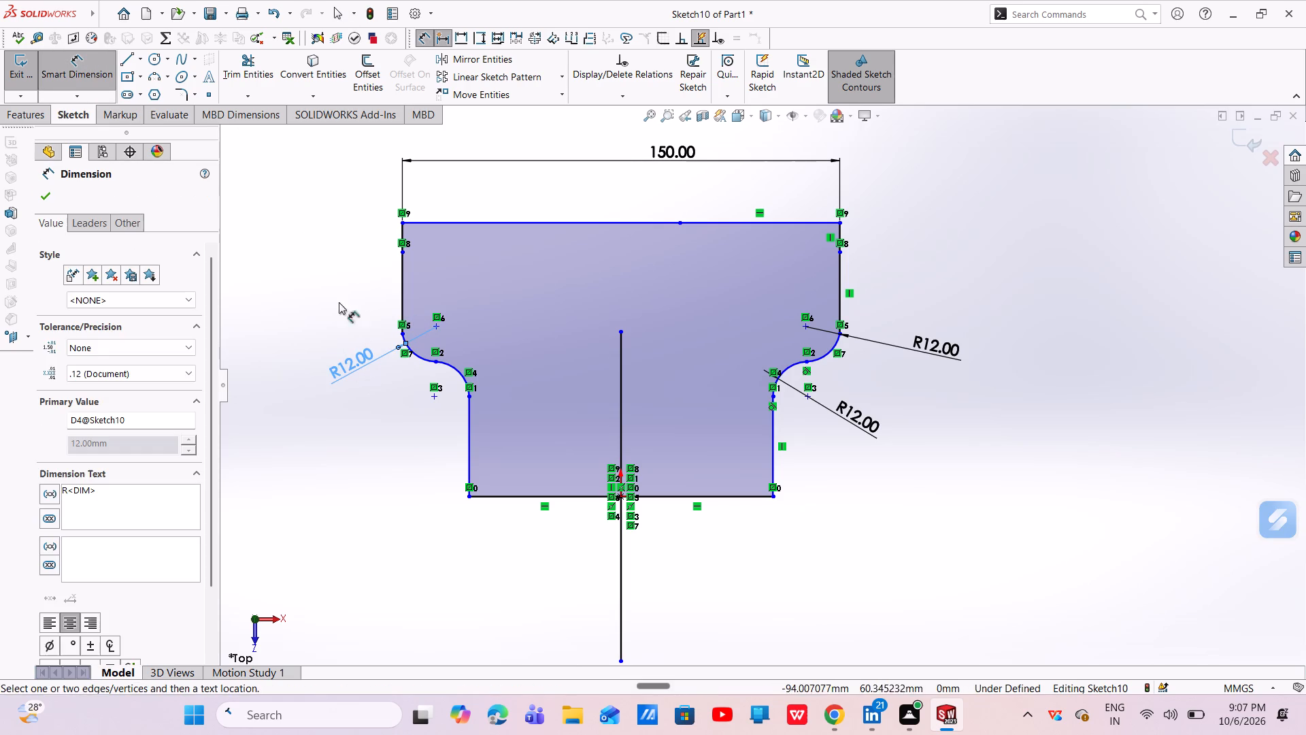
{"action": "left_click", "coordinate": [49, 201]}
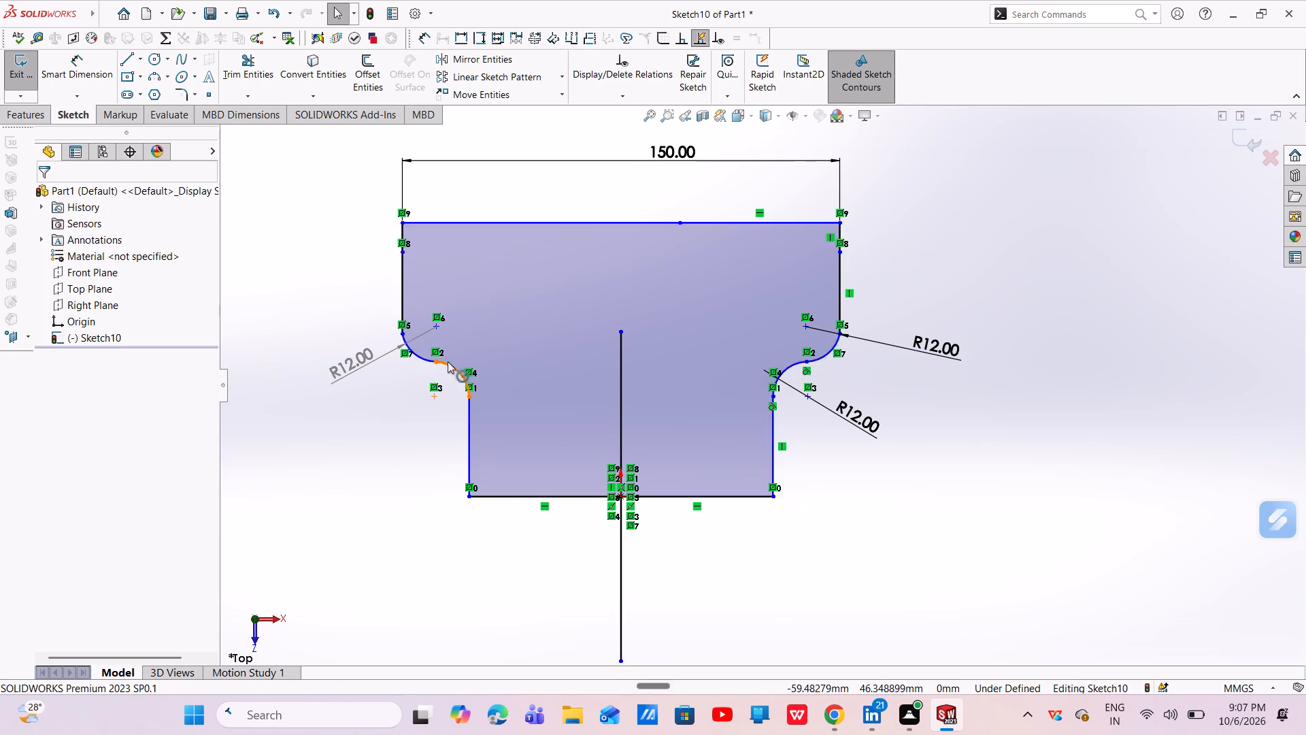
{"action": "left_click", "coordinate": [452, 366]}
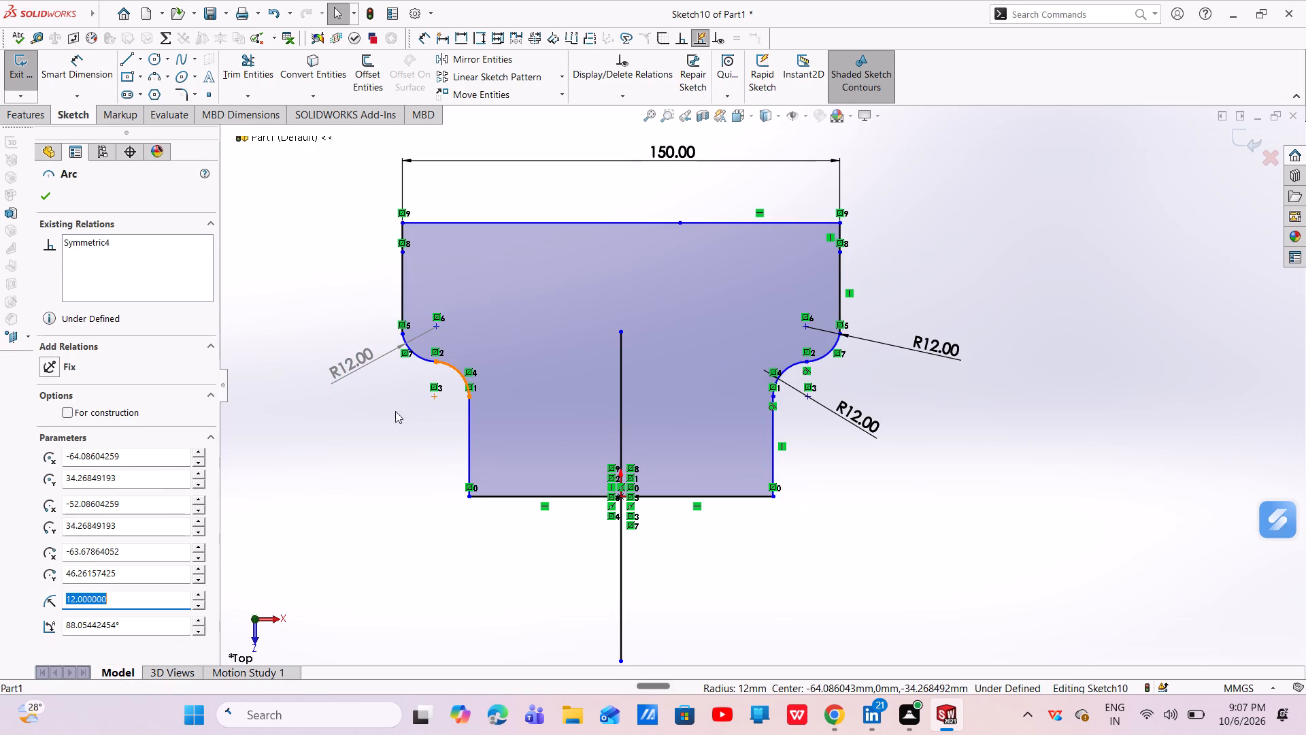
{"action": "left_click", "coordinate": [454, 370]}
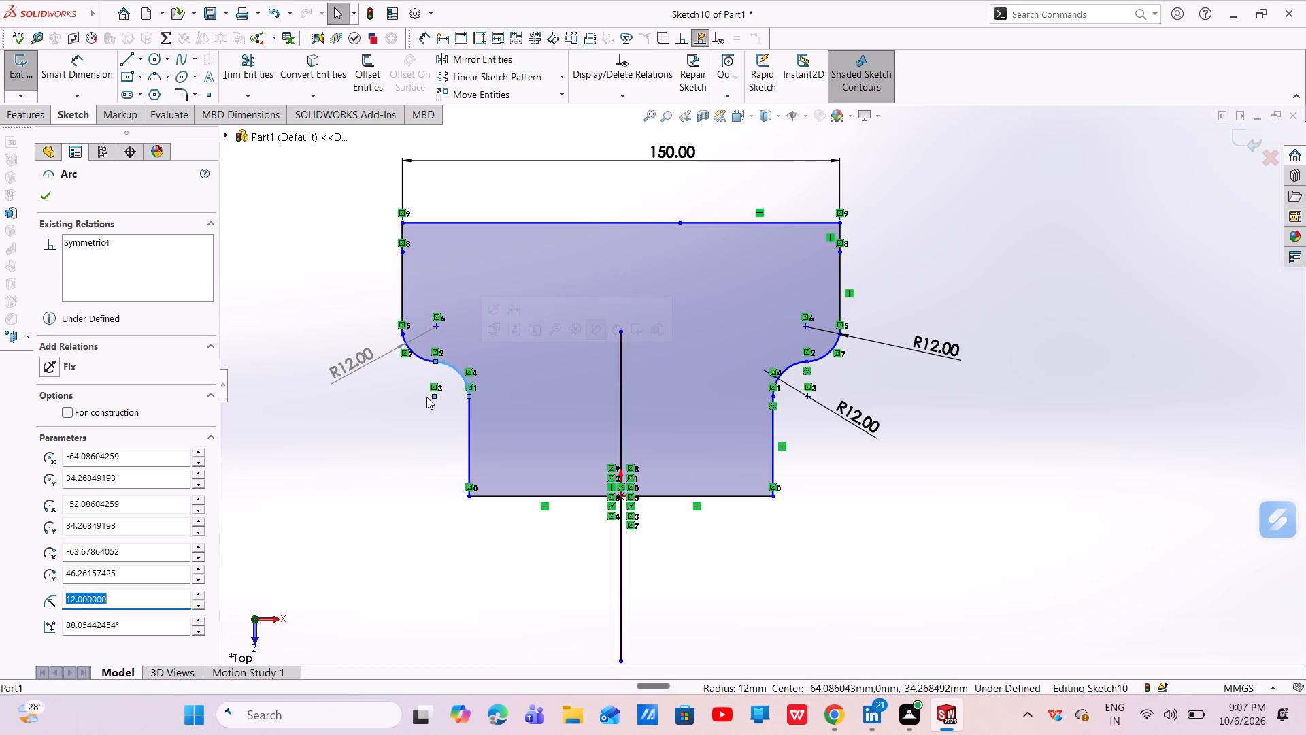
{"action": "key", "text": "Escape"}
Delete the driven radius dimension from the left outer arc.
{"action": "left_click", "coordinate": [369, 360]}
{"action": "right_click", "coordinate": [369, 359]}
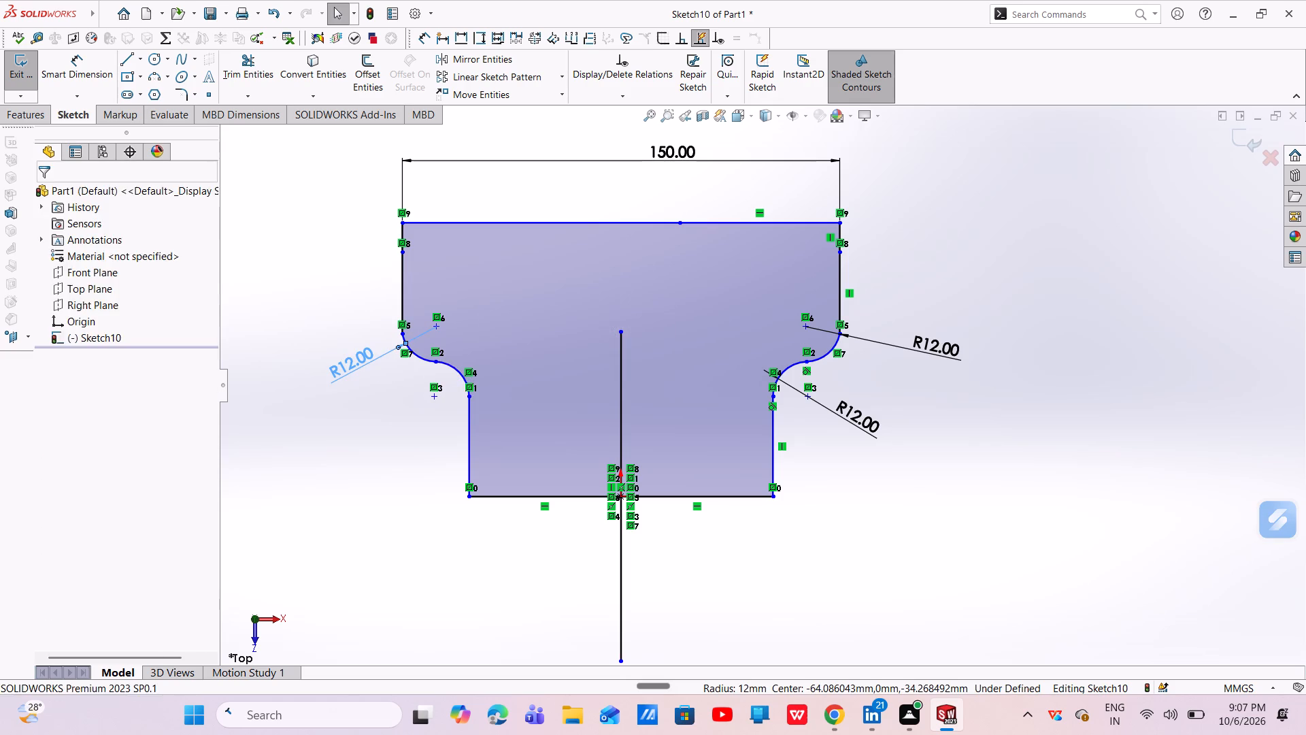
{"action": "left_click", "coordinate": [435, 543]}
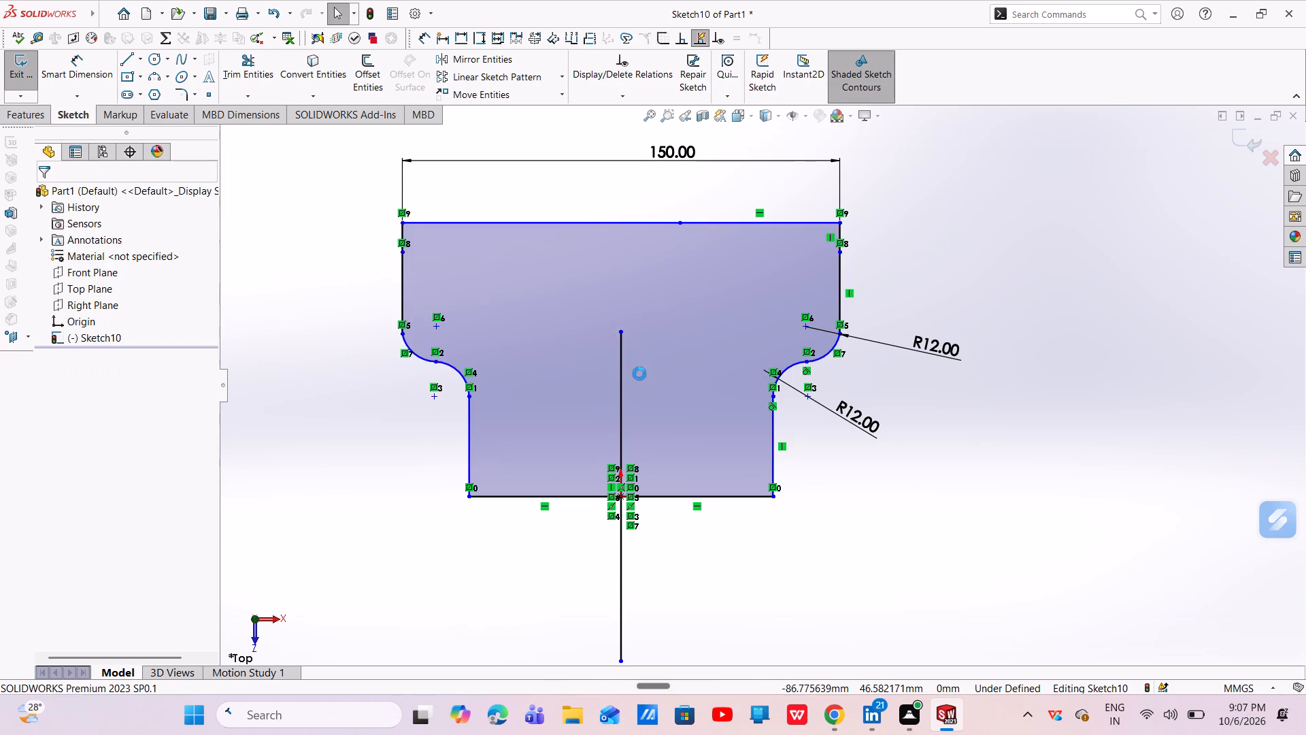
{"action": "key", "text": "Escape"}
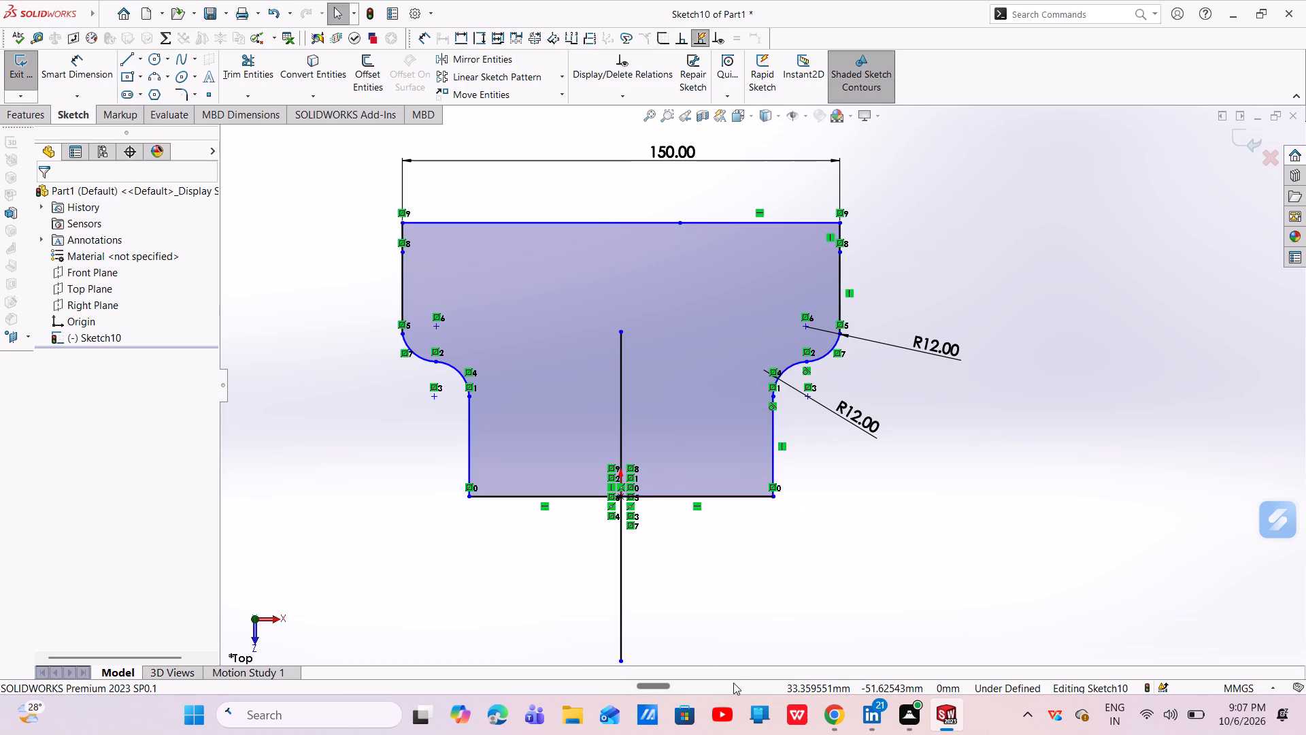
Delete the vertical mirror line through the middle of the base profile.
{"action": "scroll", "coordinate": [881, 274], "scroll_direction": "down", "scroll_amount": 6}
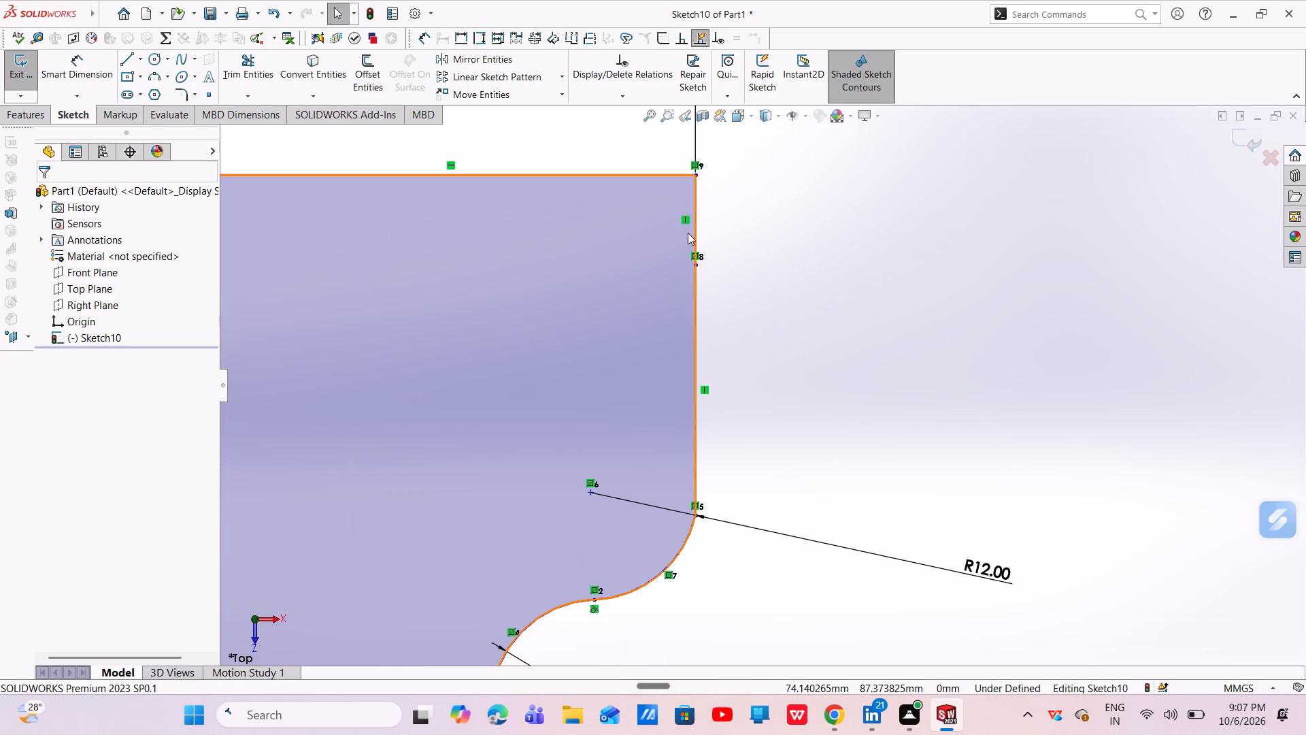
{"action": "scroll", "coordinate": [669, 339], "scroll_direction": "up", "scroll_amount": 4}
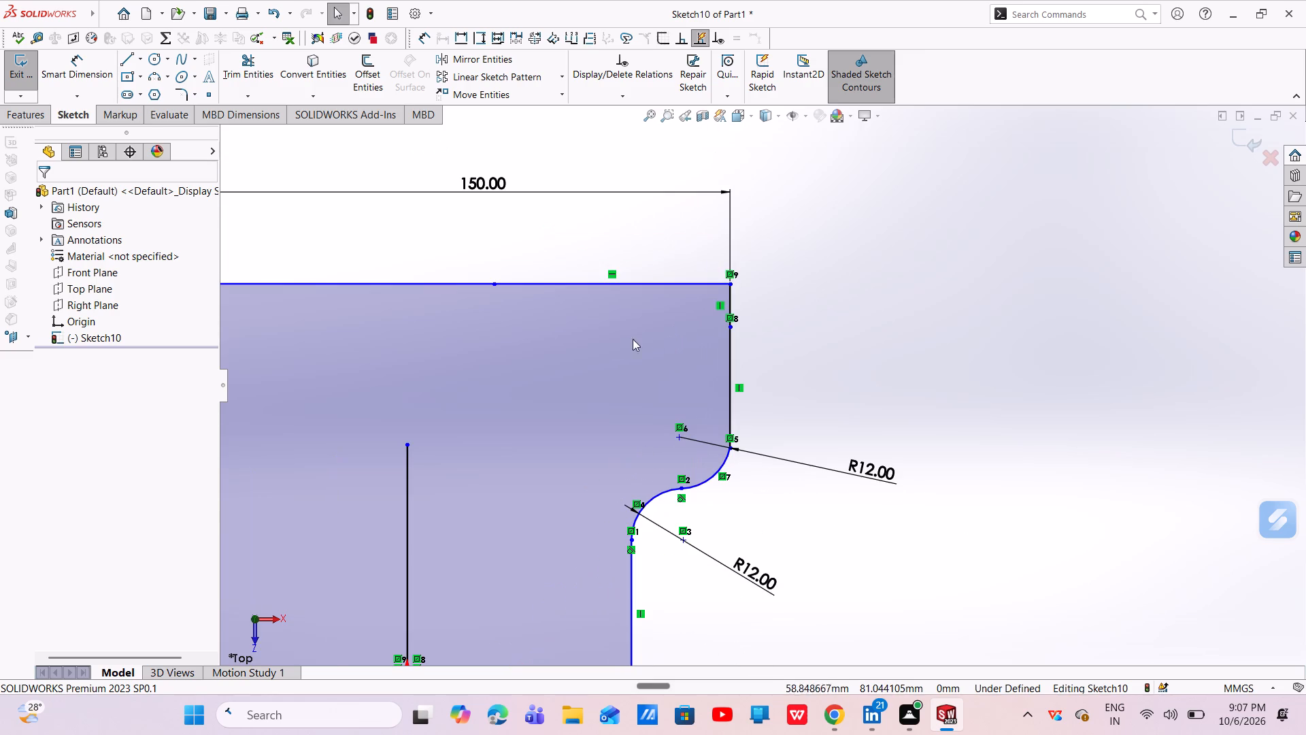
{"action": "scroll", "coordinate": [517, 316], "scroll_direction": "up", "scroll_amount": 4}
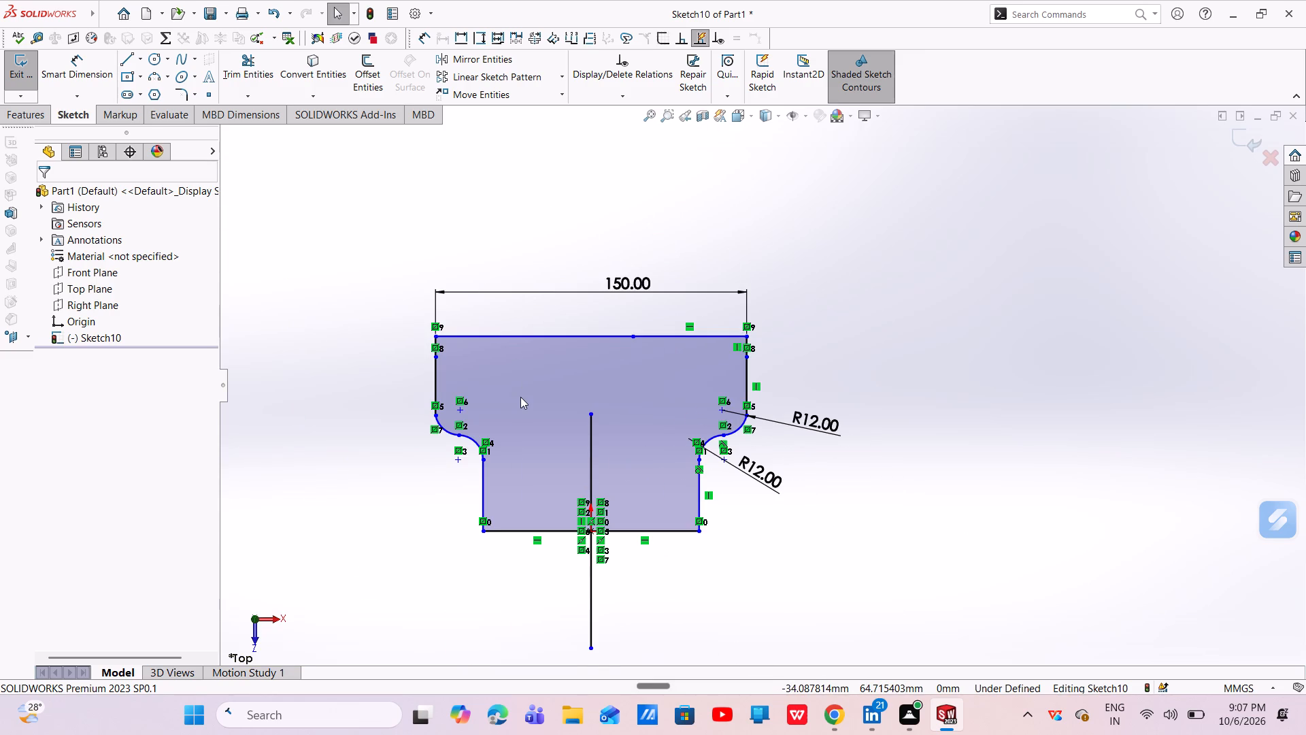
{"action": "left_click", "coordinate": [27, 116]}
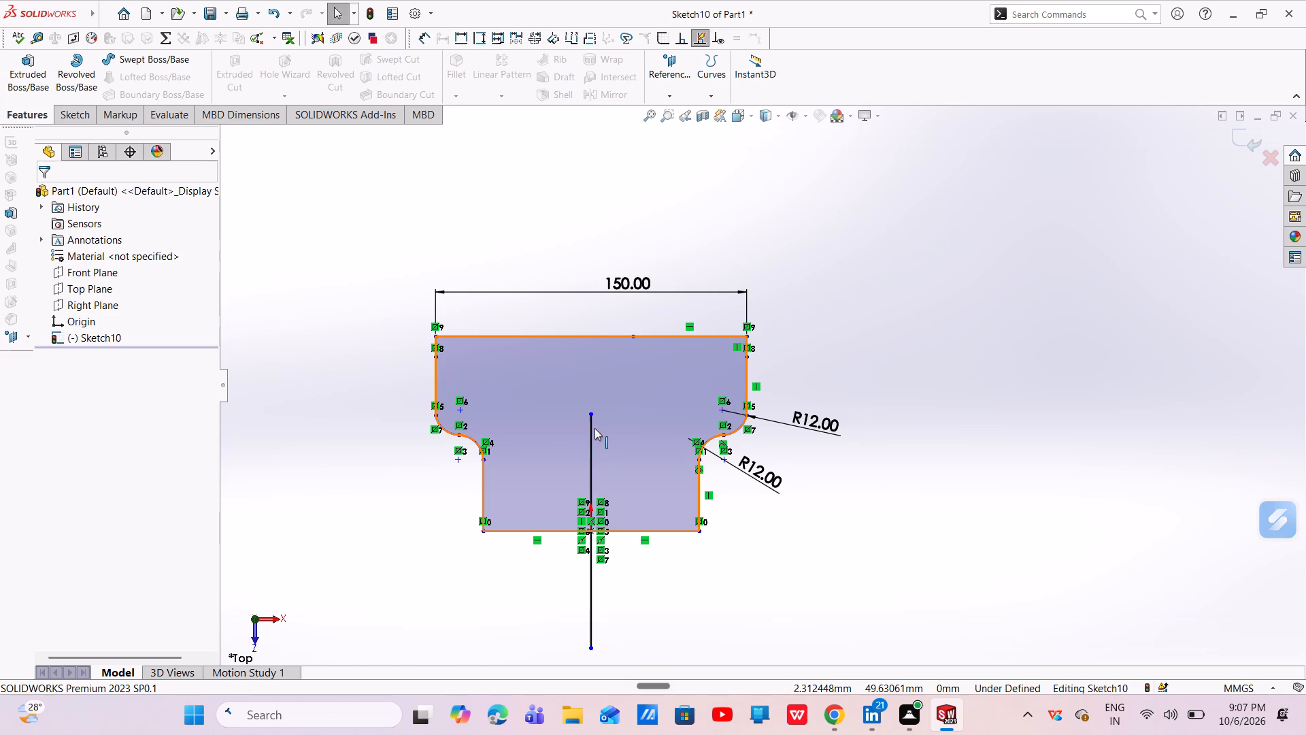
{"action": "left_click", "coordinate": [590, 435]}
{"action": "right_click", "coordinate": [590, 435]}
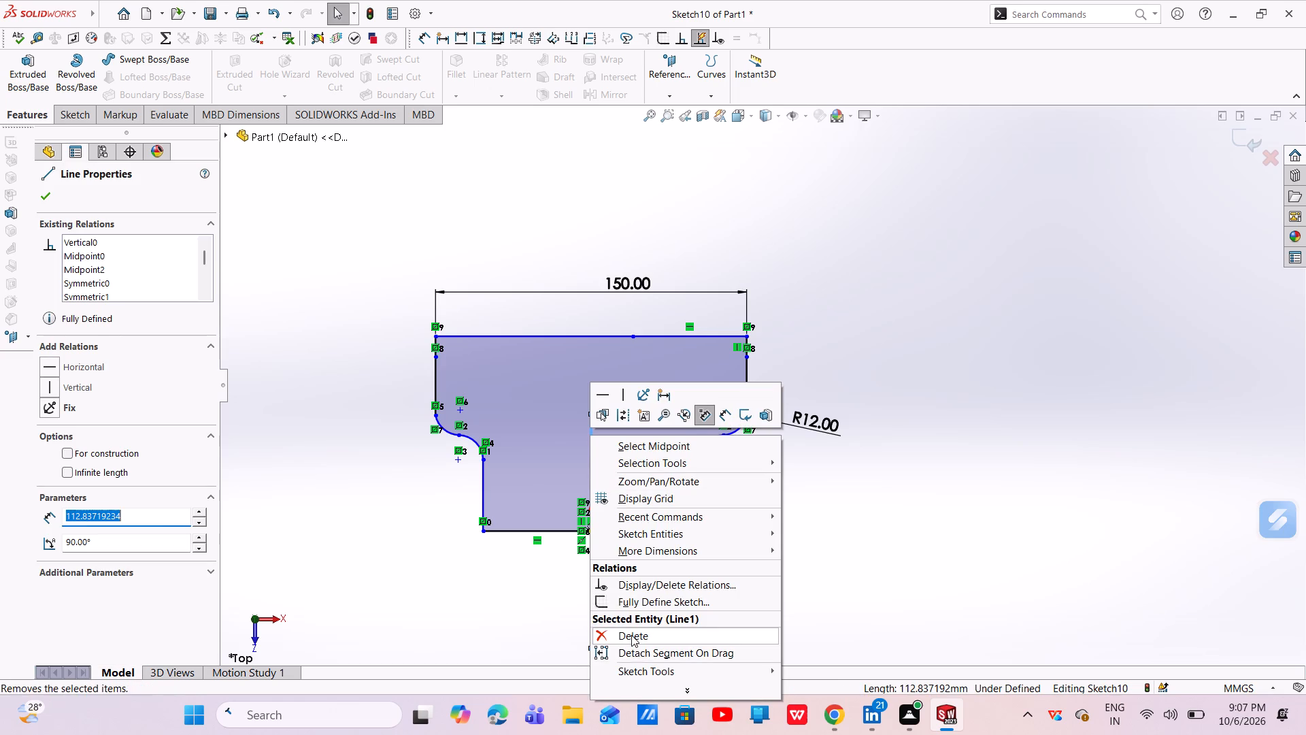
{"action": "left_click", "coordinate": [631, 635]}
Extrude the closed base profile as a blind boss with a depth of 12 mm.
{"action": "left_click", "coordinate": [14, 73]}
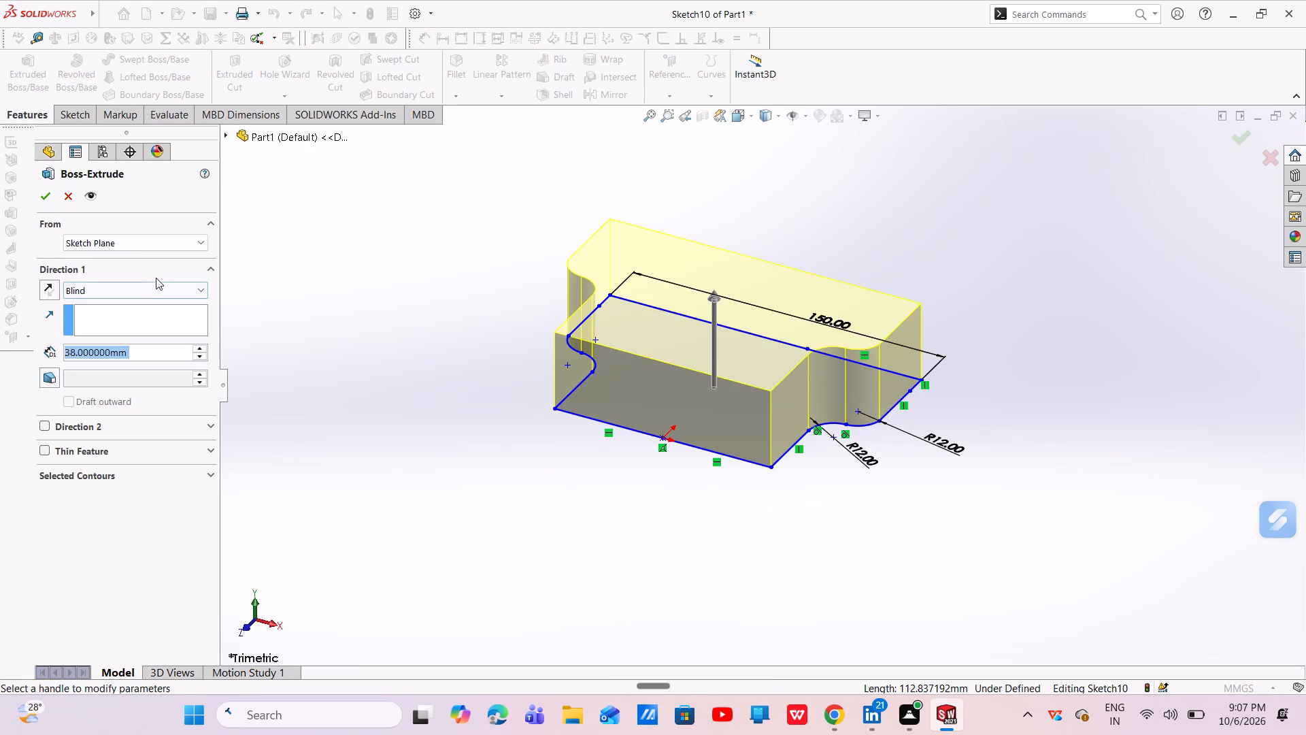
{"action": "key", "text": "BackSpace"}
{"action": "type", "text": "12"}
{"action": "key", "text": "Return"}
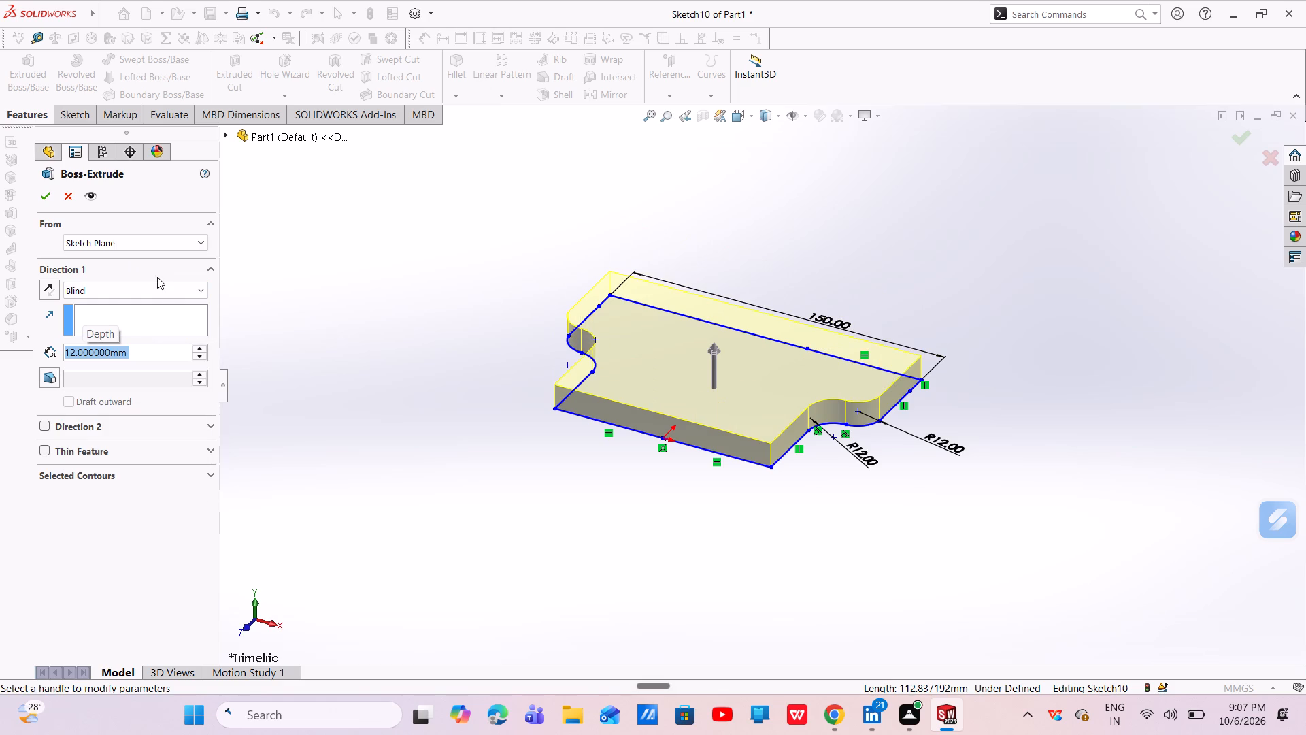
{"action": "left_click", "coordinate": [51, 195]}
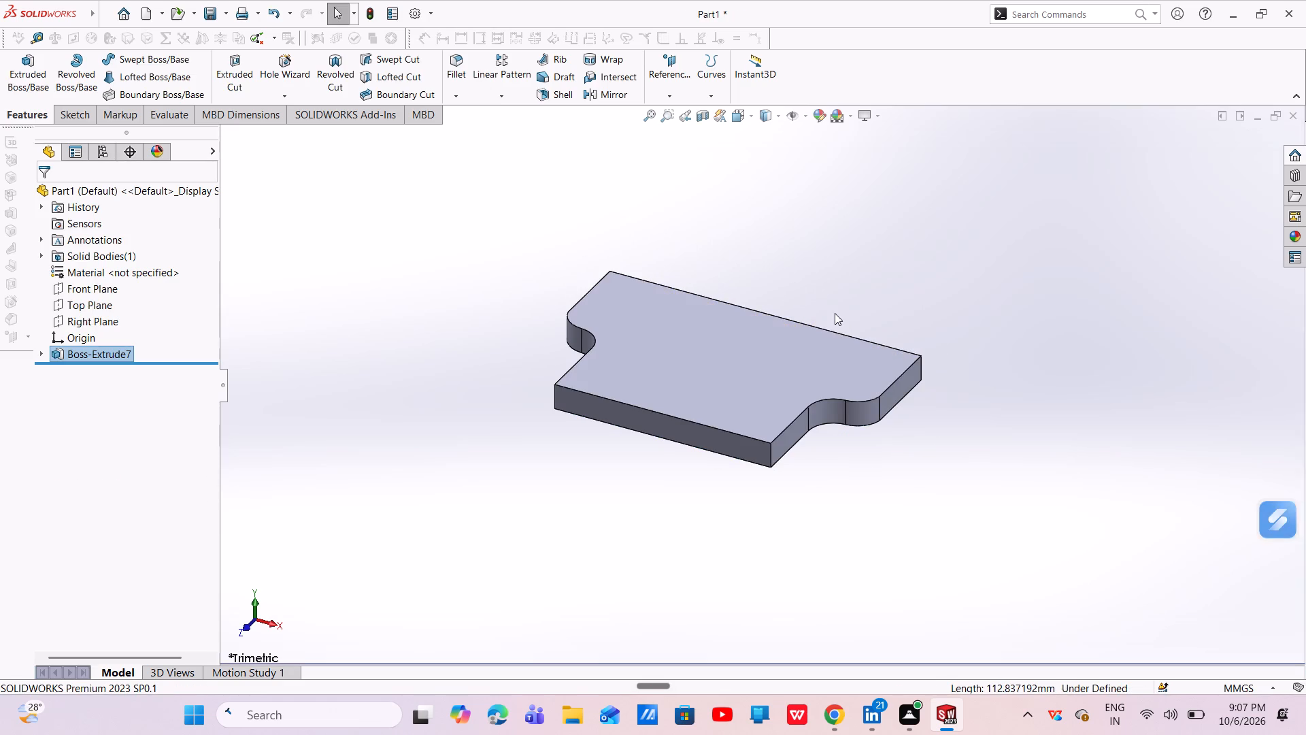
Open a new sketch on the top face of the extruded base plate.
{"action": "middle_click_drag", "start_coordinate": [792, 390], "coordinate": [780, 427]}
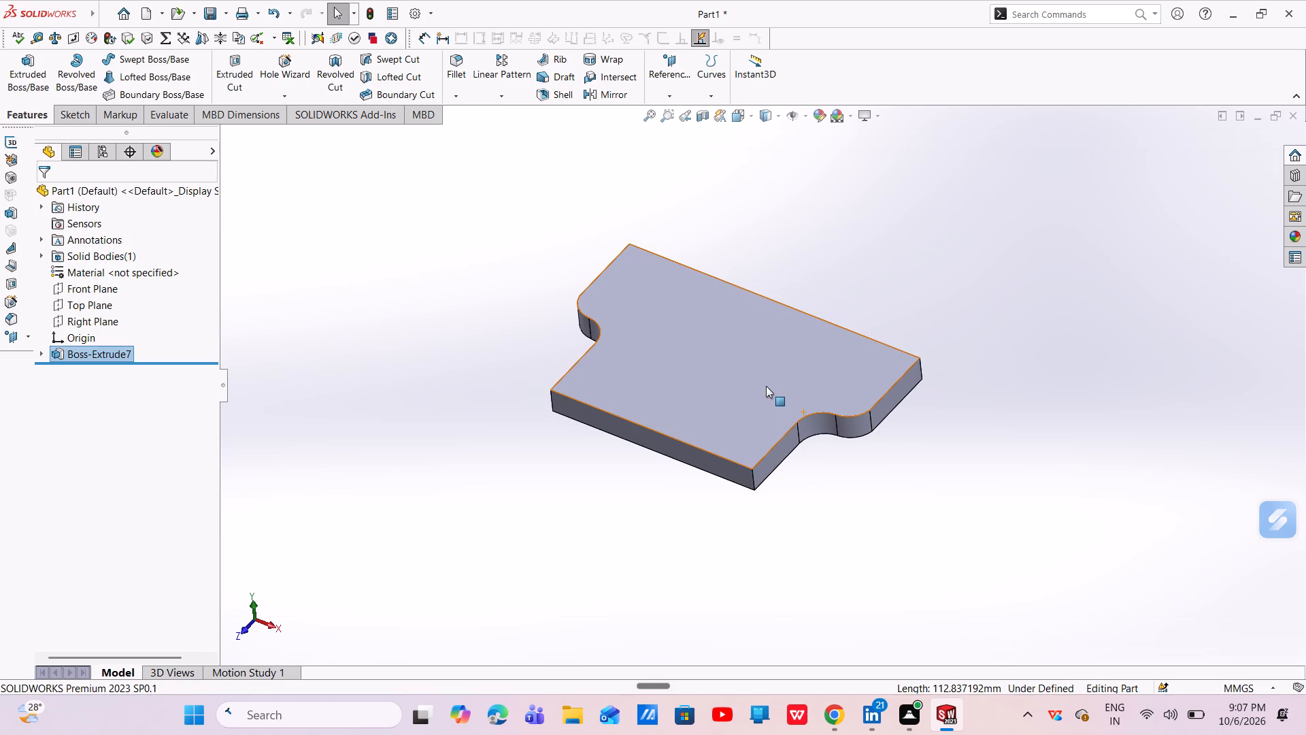
{"action": "left_click", "coordinate": [693, 389]}
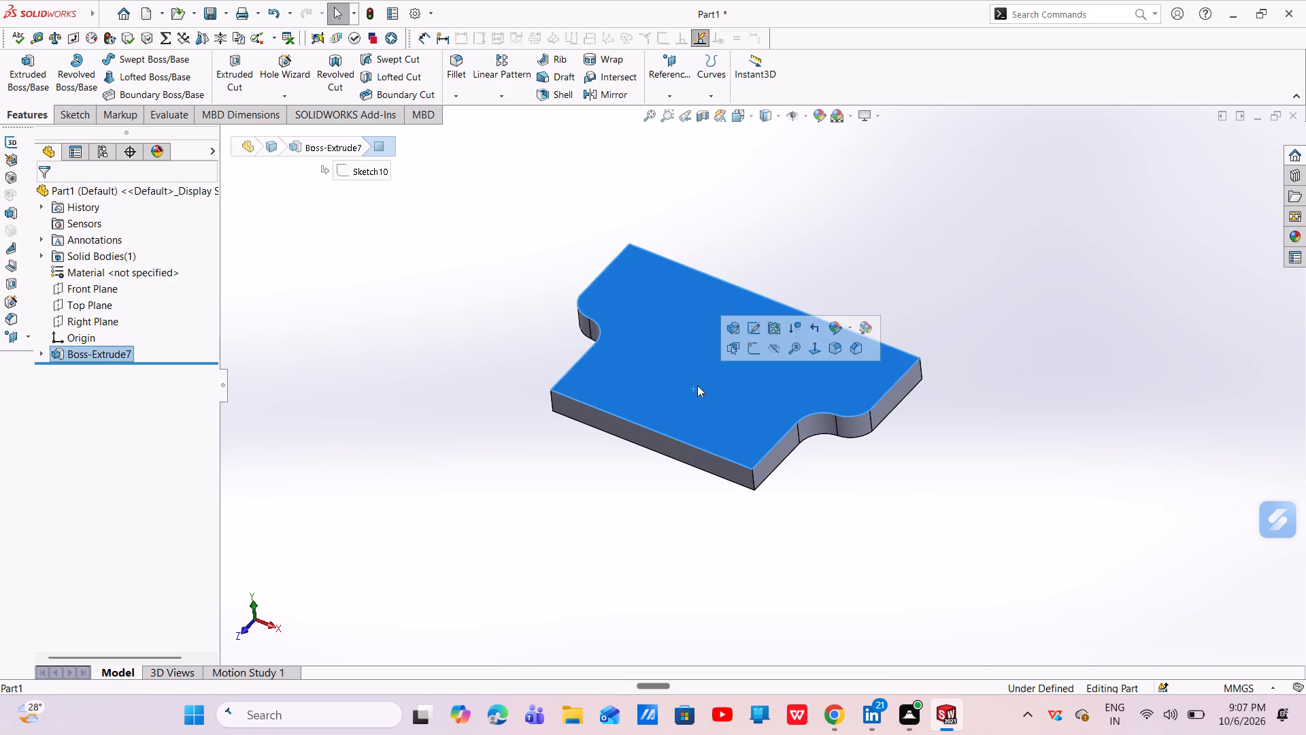
{"action": "left_click", "coordinate": [756, 346]}
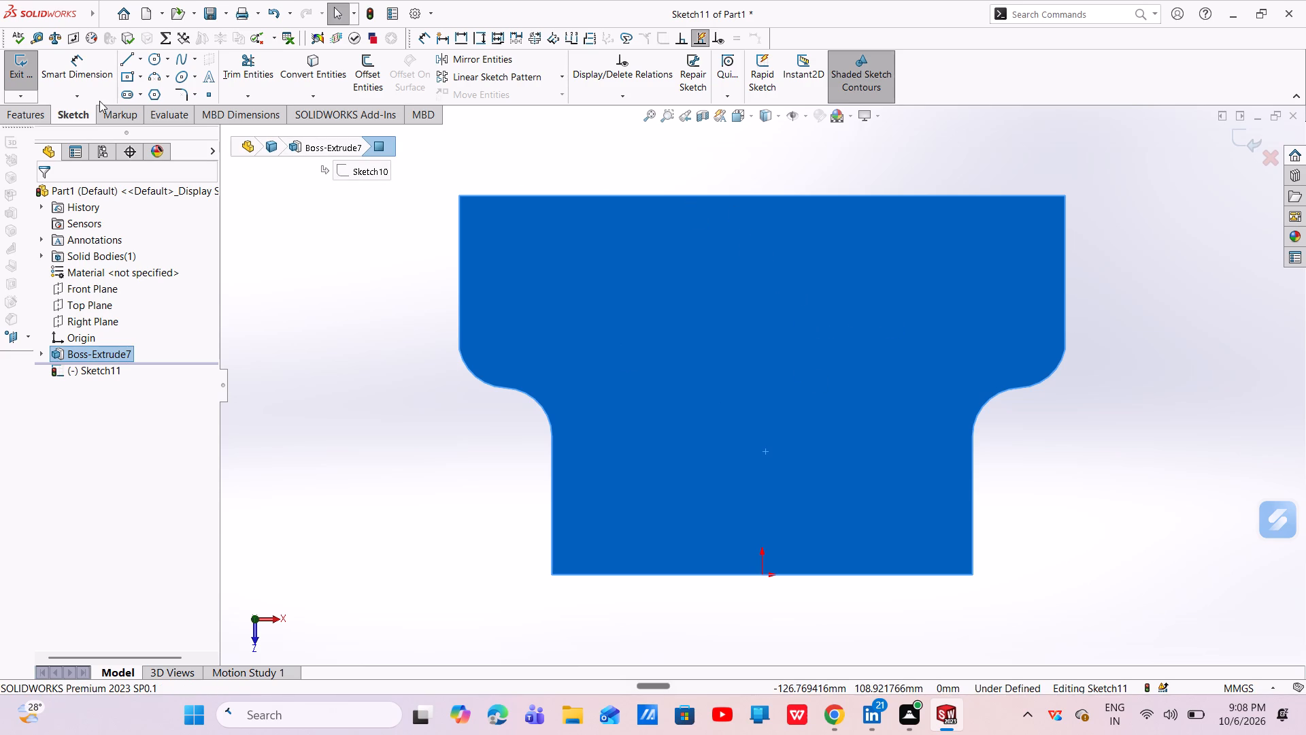
Sketch a circle about 33 mm in diameter in the plate's lower middle, centred about 31 mm above the origin.
{"action": "left_click", "coordinate": [152, 56]}
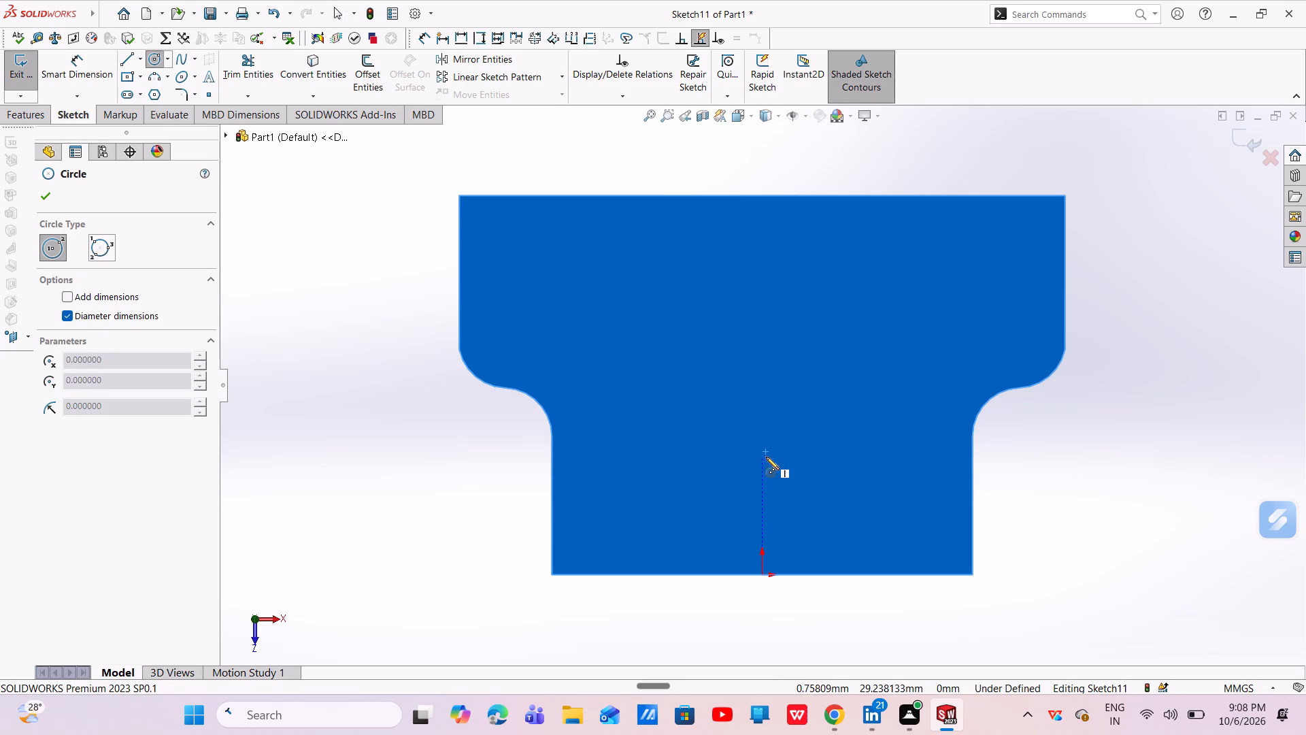
{"action": "left_click", "coordinate": [767, 450]}
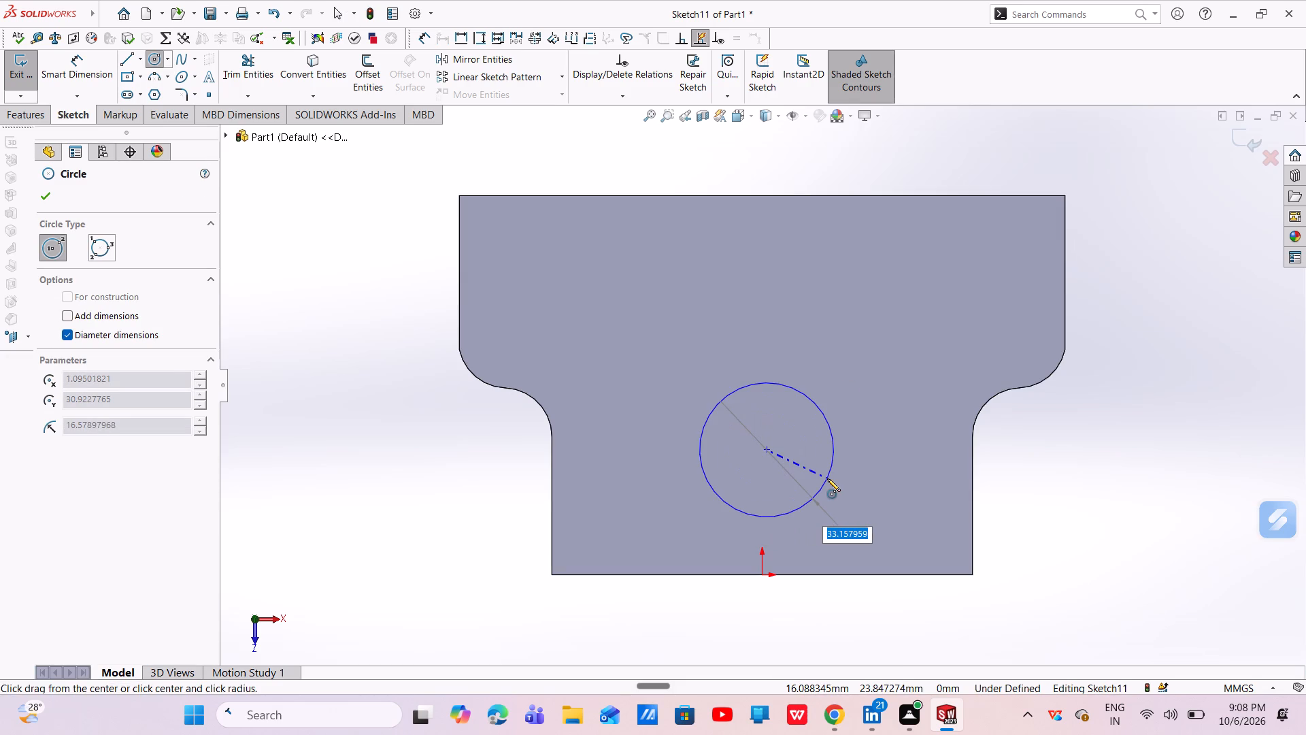
{"action": "left_click", "coordinate": [827, 478]}
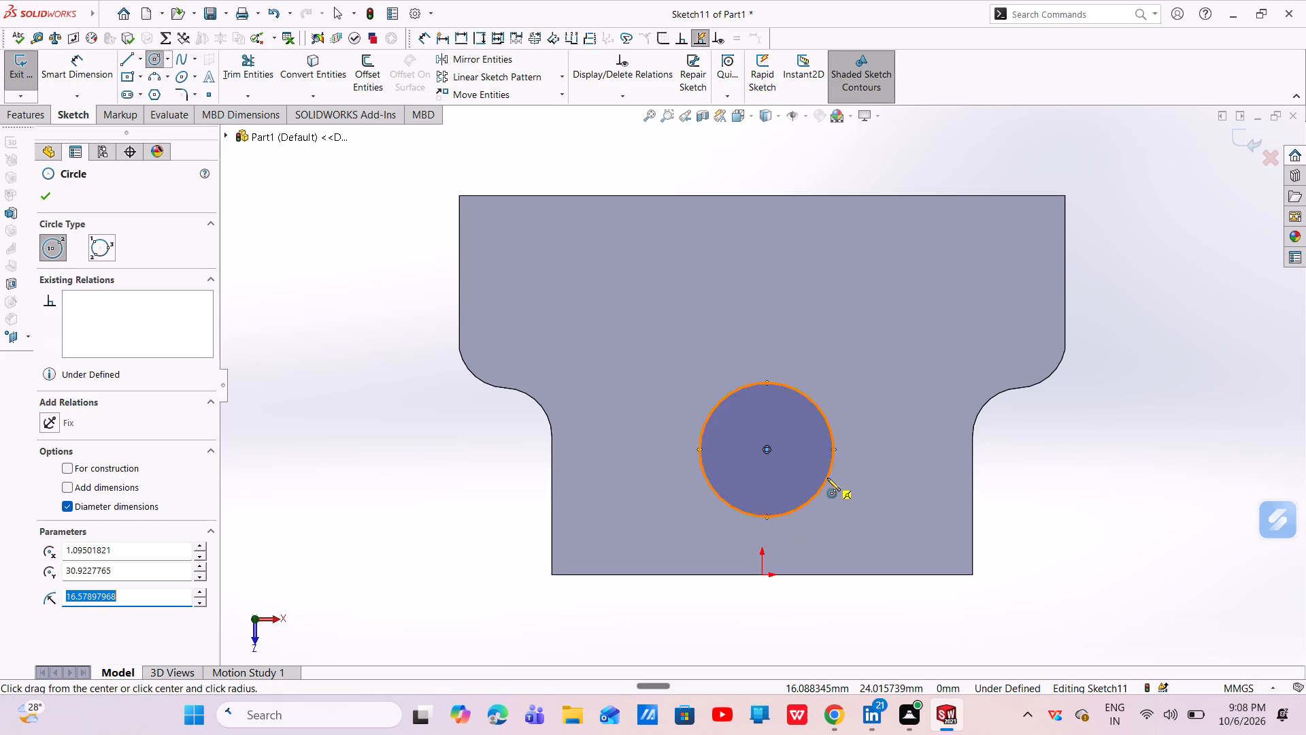
{"action": "key", "text": "BackSpace"}
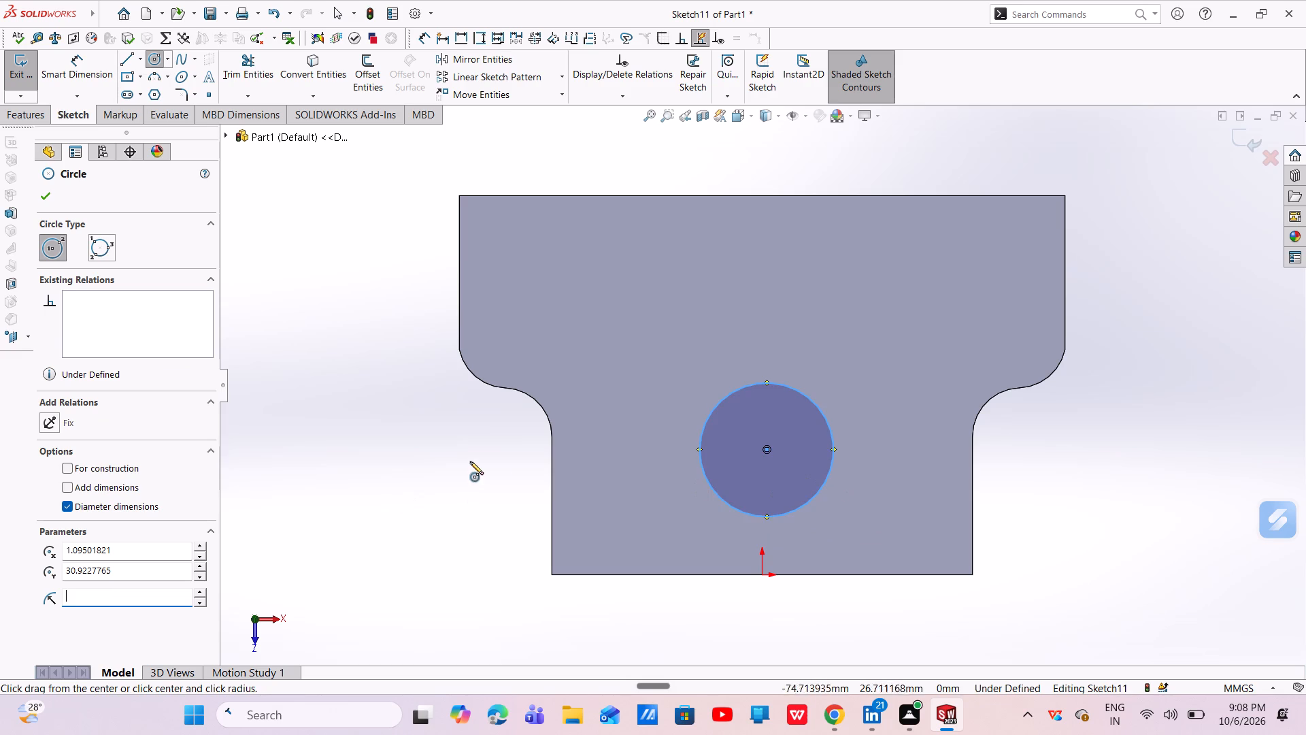
{"action": "left_click", "coordinate": [46, 204]}
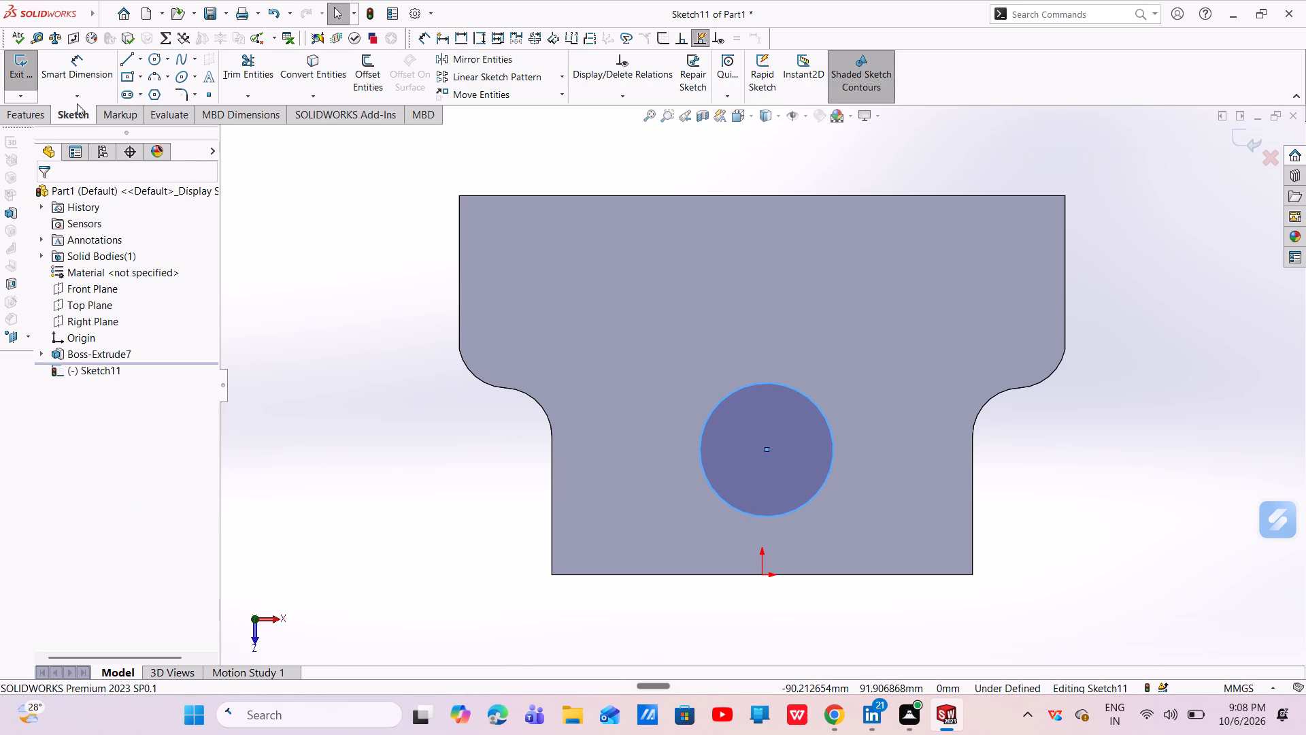
Dimension the circle's diameter as 58 mm.
{"action": "left_click", "coordinate": [80, 73]}
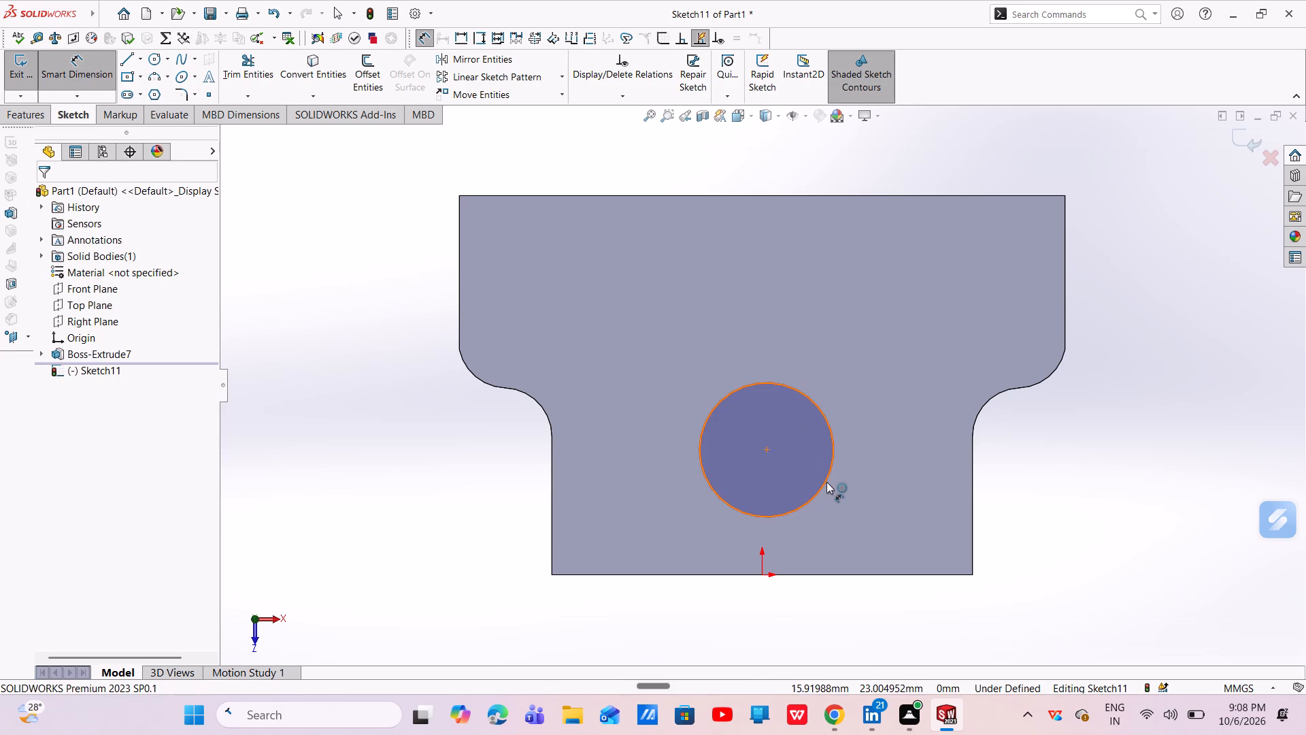
{"action": "left_click", "coordinate": [826, 482]}
{"action": "left_click", "coordinate": [1050, 503]}
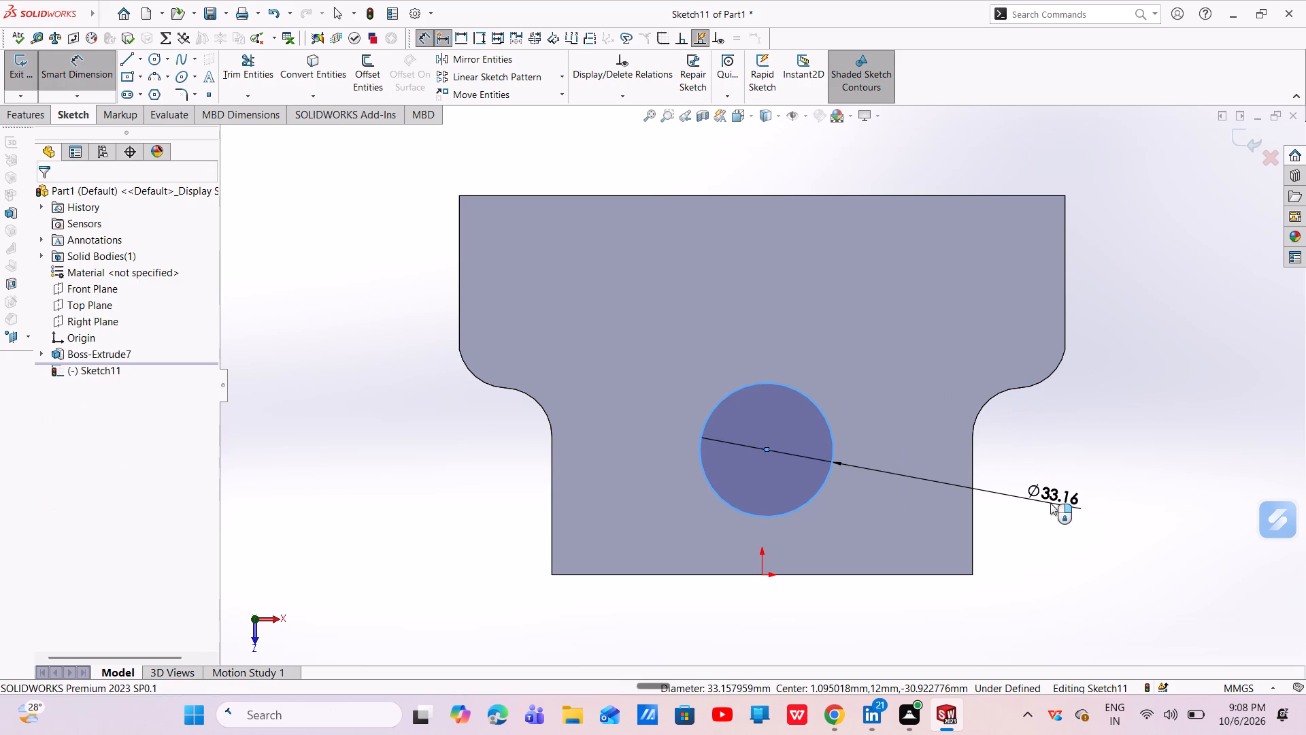
{"action": "key", "text": "BackSpace"}
{"action": "type", "text": "58"}
{"action": "key", "text": "Return"}
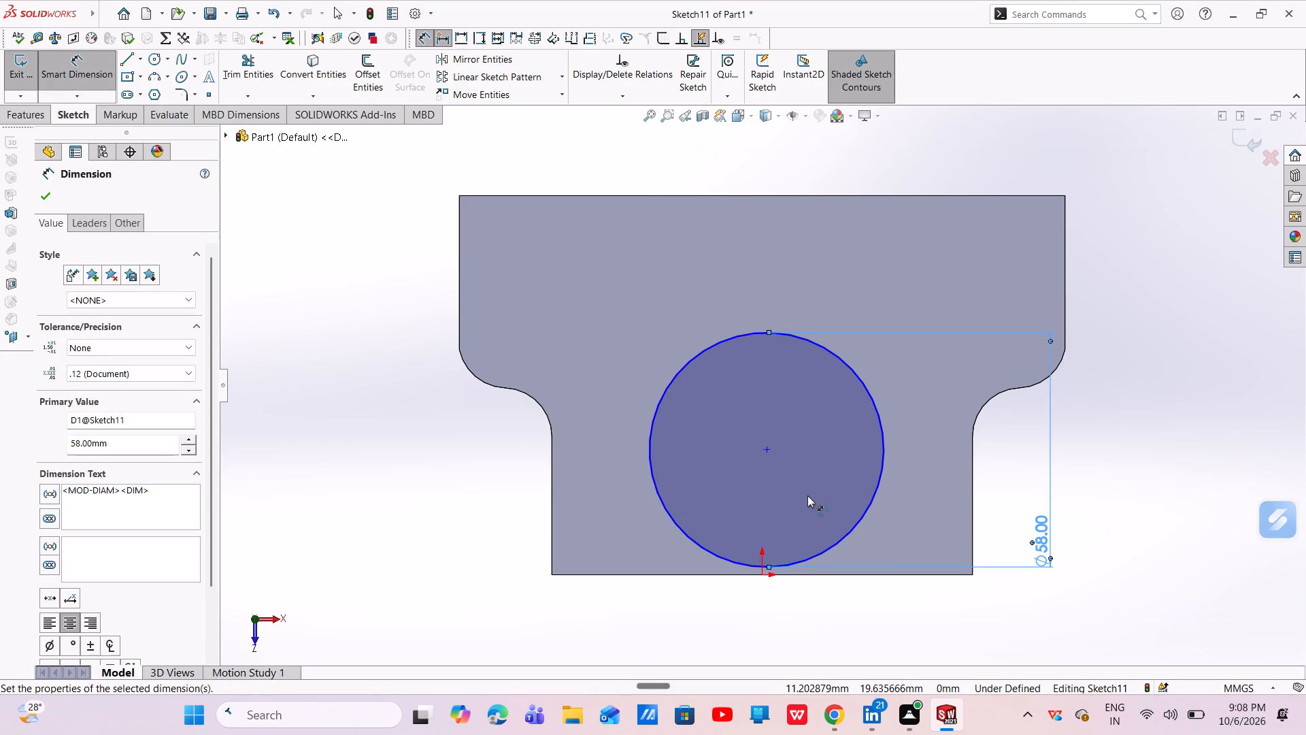
Set the circle's diameter to 50 mm.
{"action": "double_click", "coordinate": [1042, 530]}
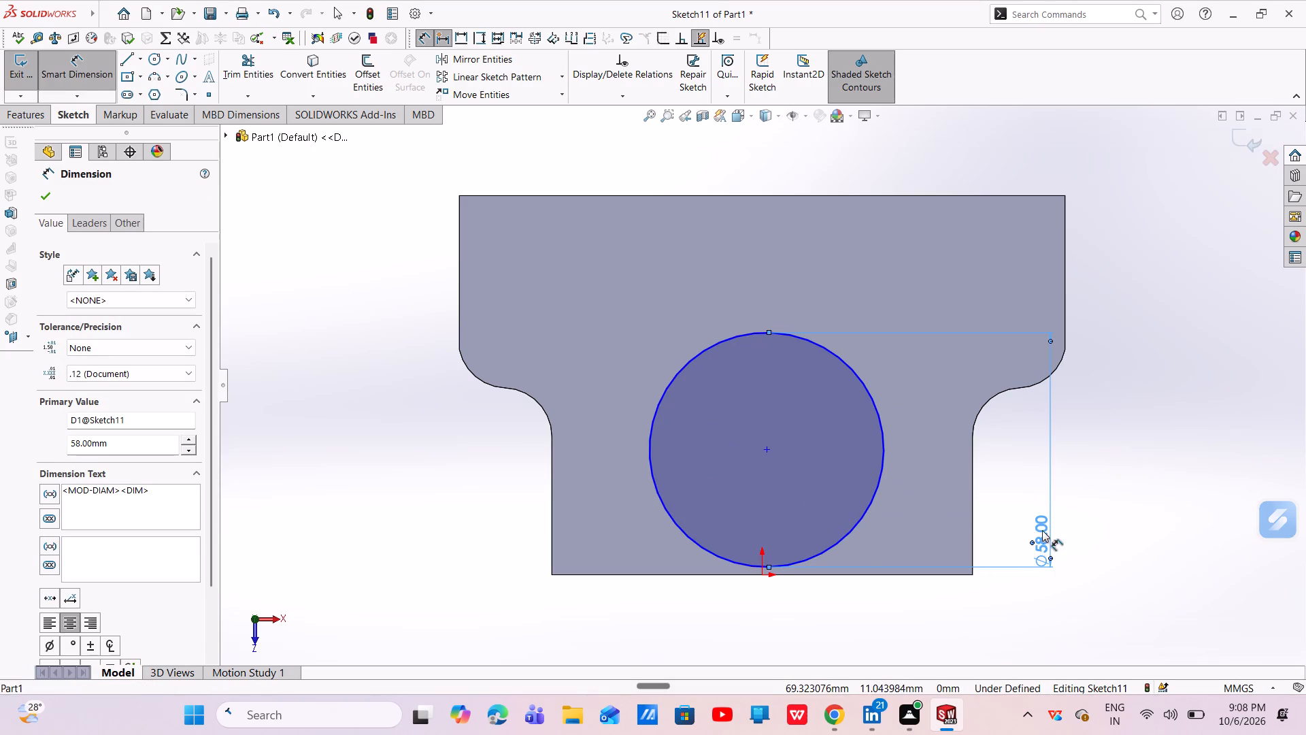
{"action": "key", "text": "BackSpace"}
{"action": "type", "text": "50"}
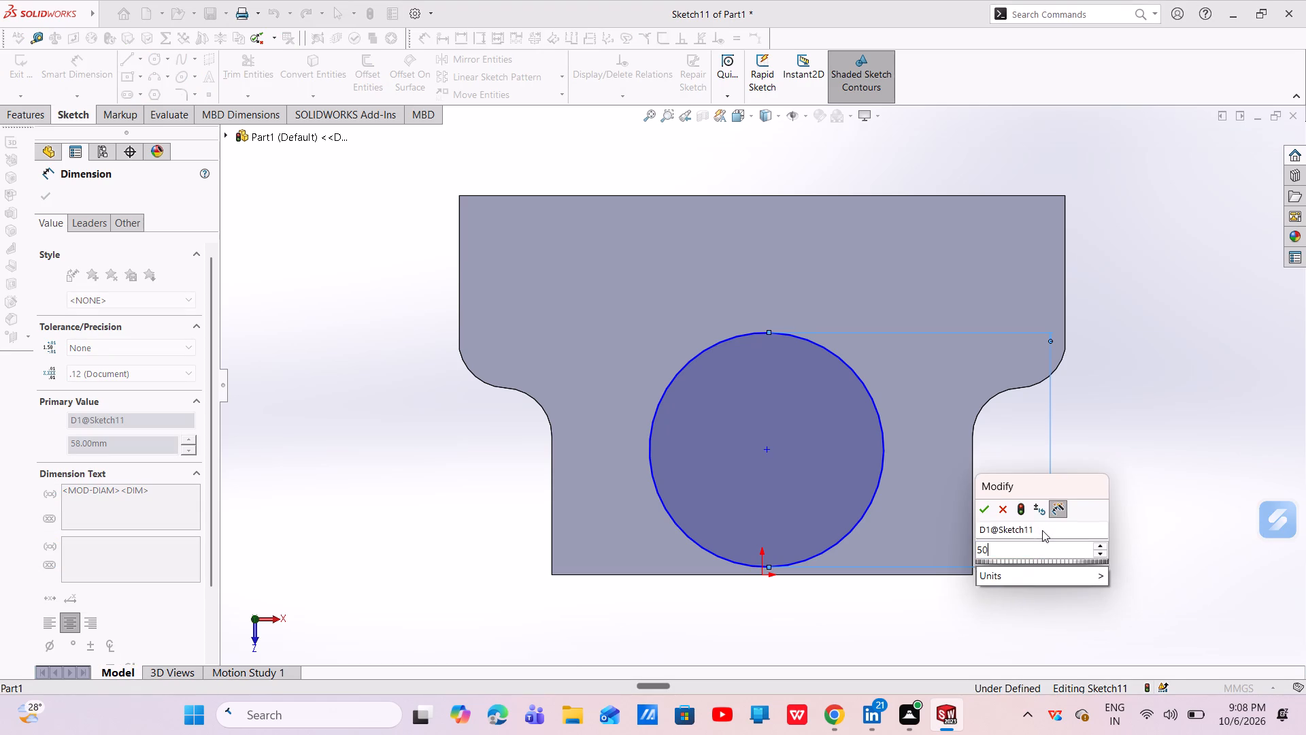
{"action": "key", "text": "Return"}
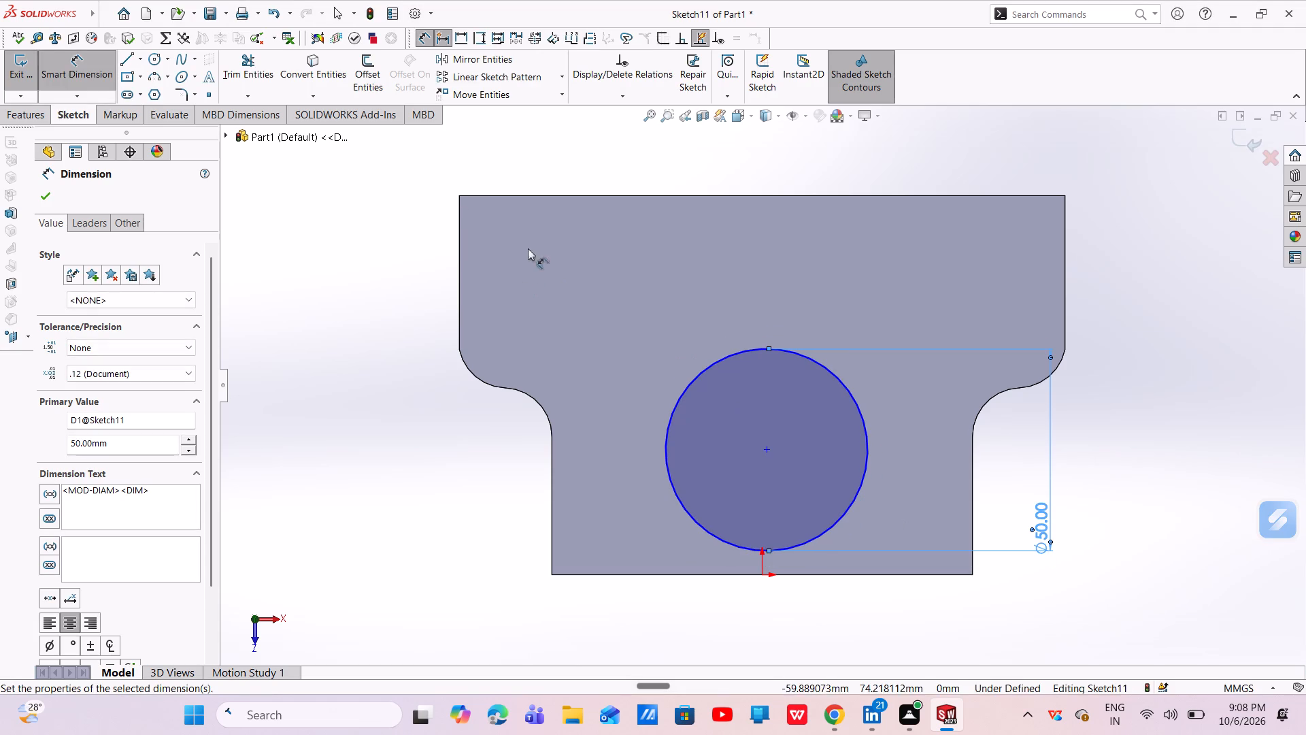
{"action": "left_click", "coordinate": [37, 193]}
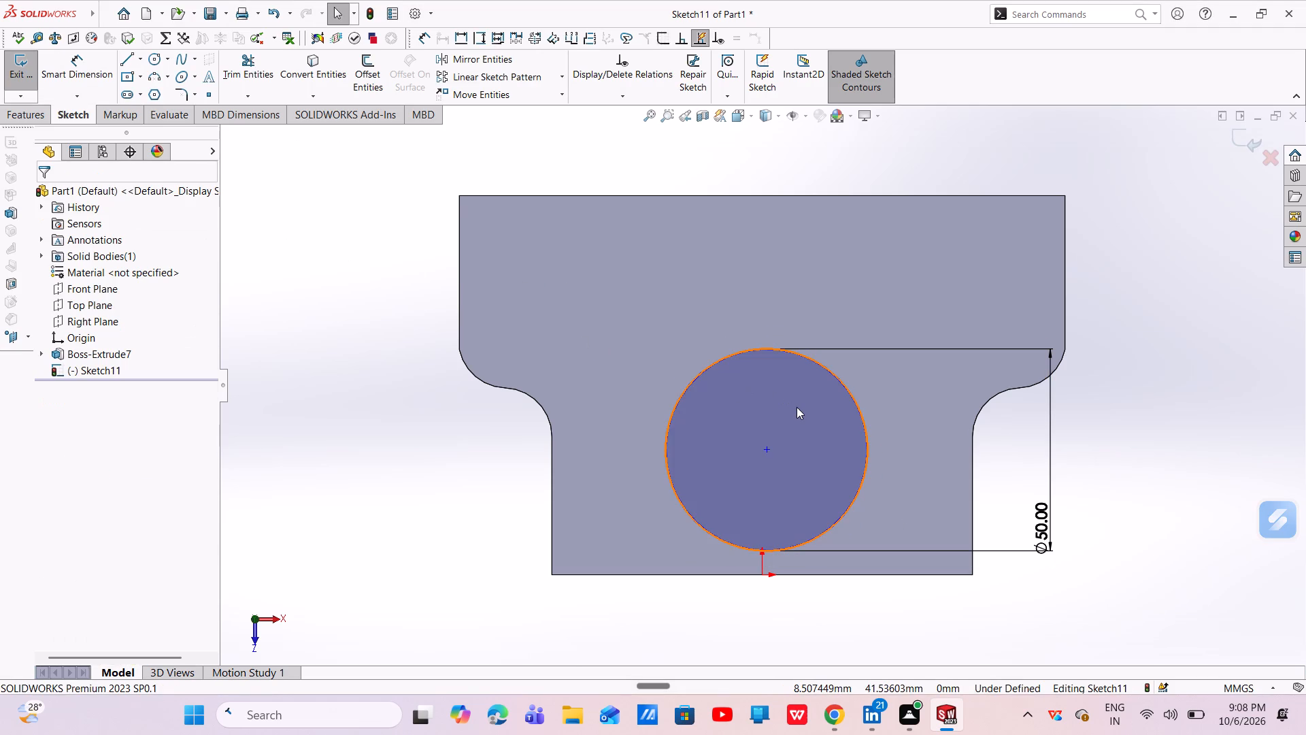
Sketch a stepped line-and-arc chain from the circle's right quadrant, starting with a vertical about 25 mm long and ending horizontally at the plate's right edge.
{"action": "left_click", "coordinate": [127, 61]}
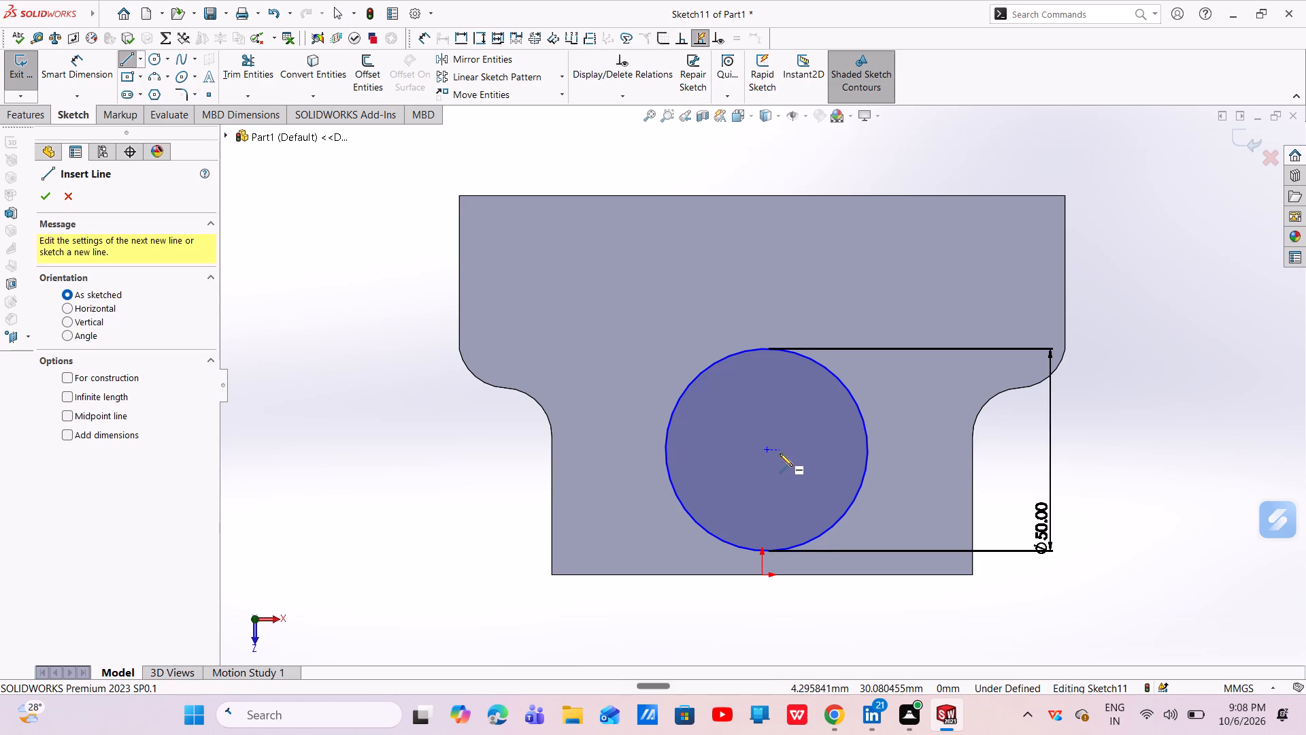
{"action": "left_click", "coordinate": [869, 450]}
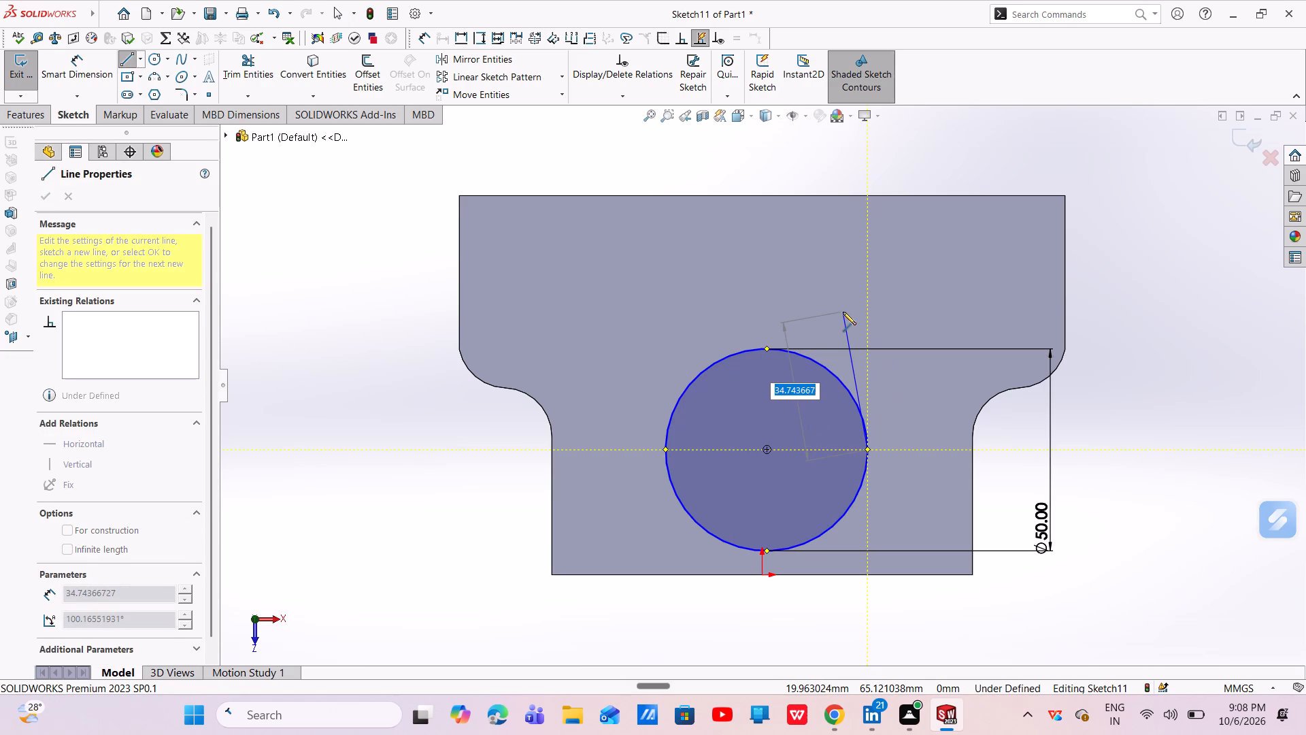
{"action": "left_click", "coordinate": [869, 346]}
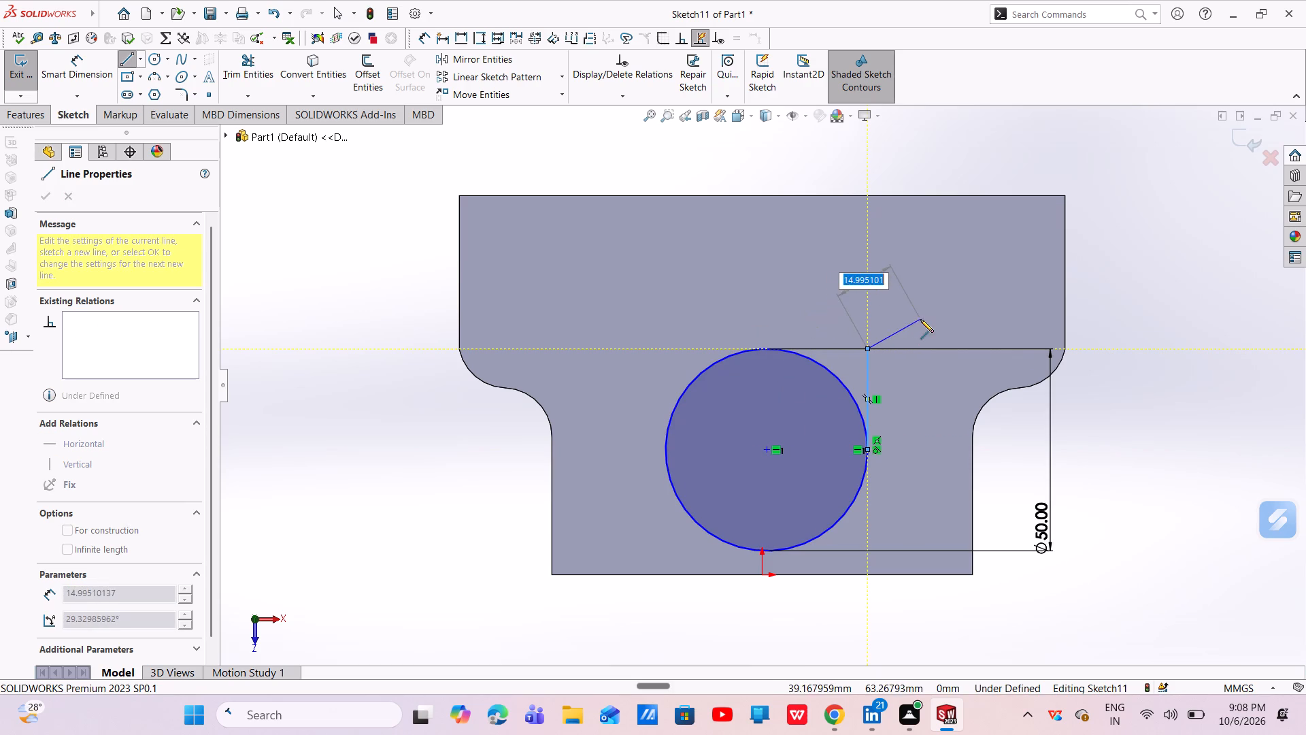
{"action": "left_click", "coordinate": [877, 333]}
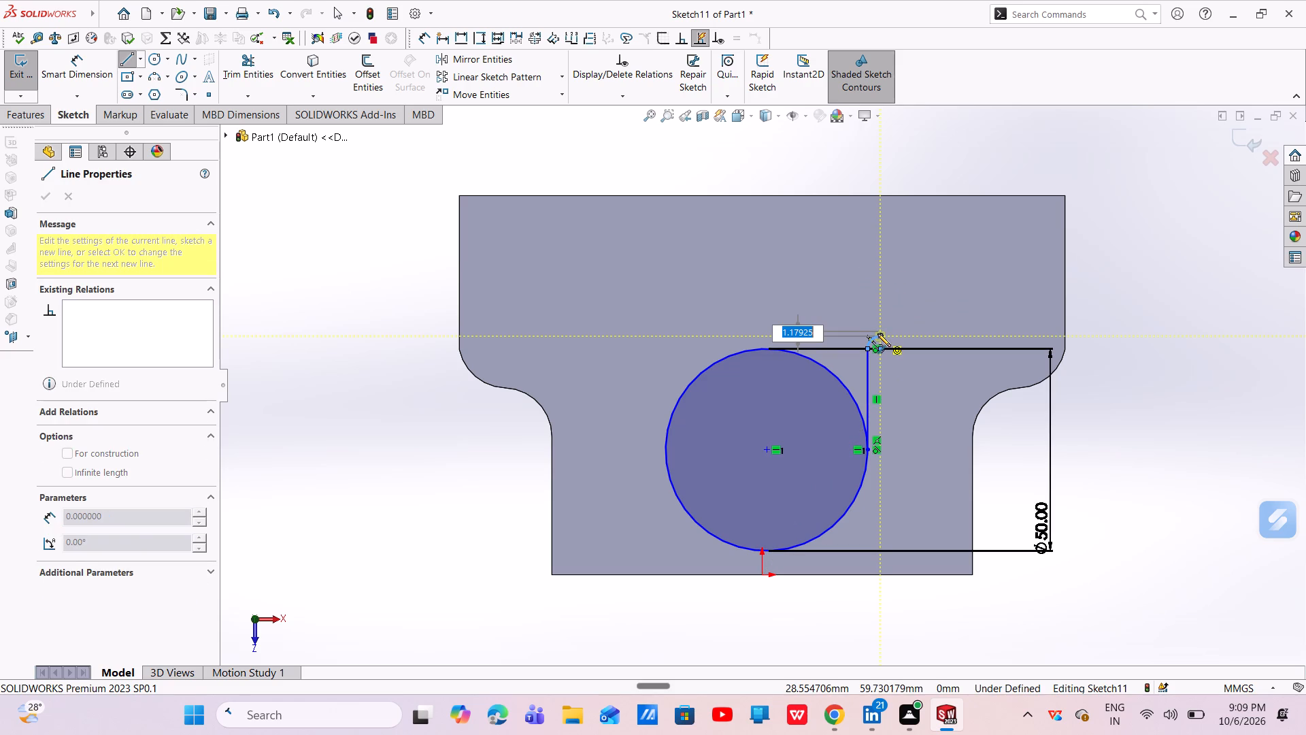
{"action": "left_click", "coordinate": [895, 332]}
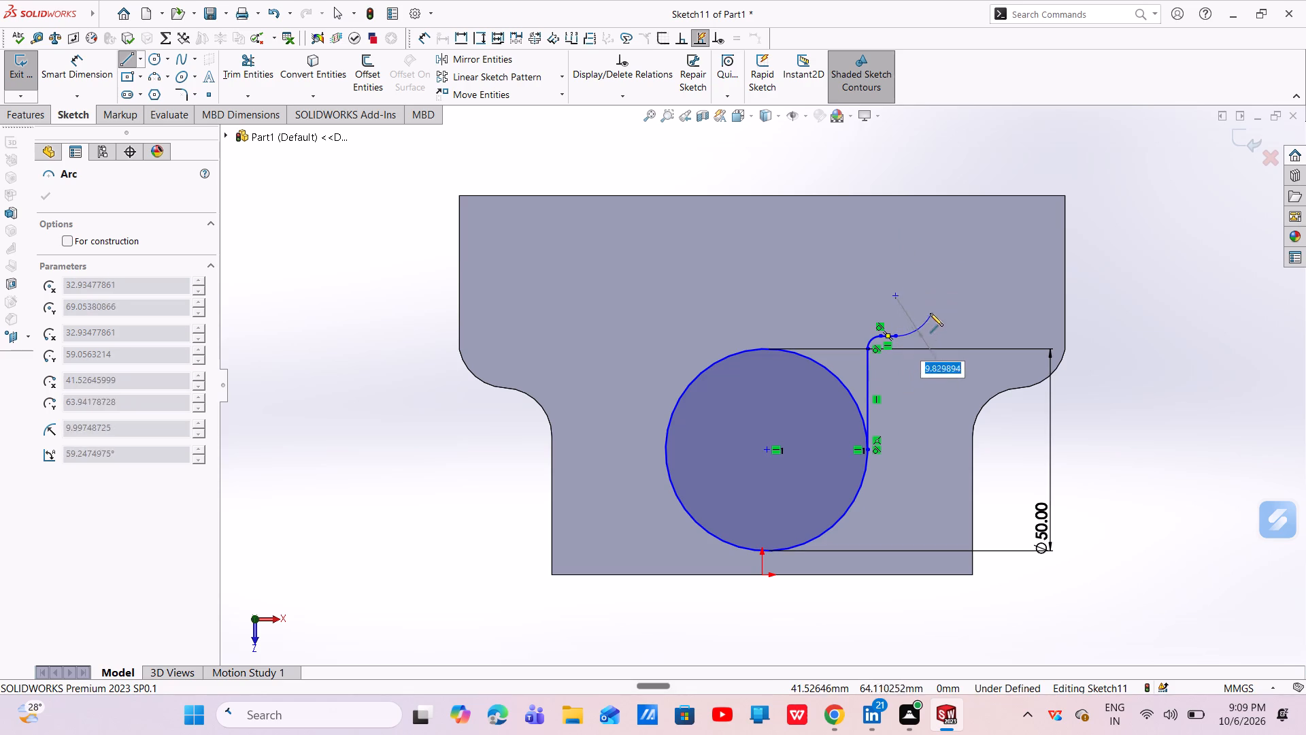
{"action": "left_click", "coordinate": [931, 269]}
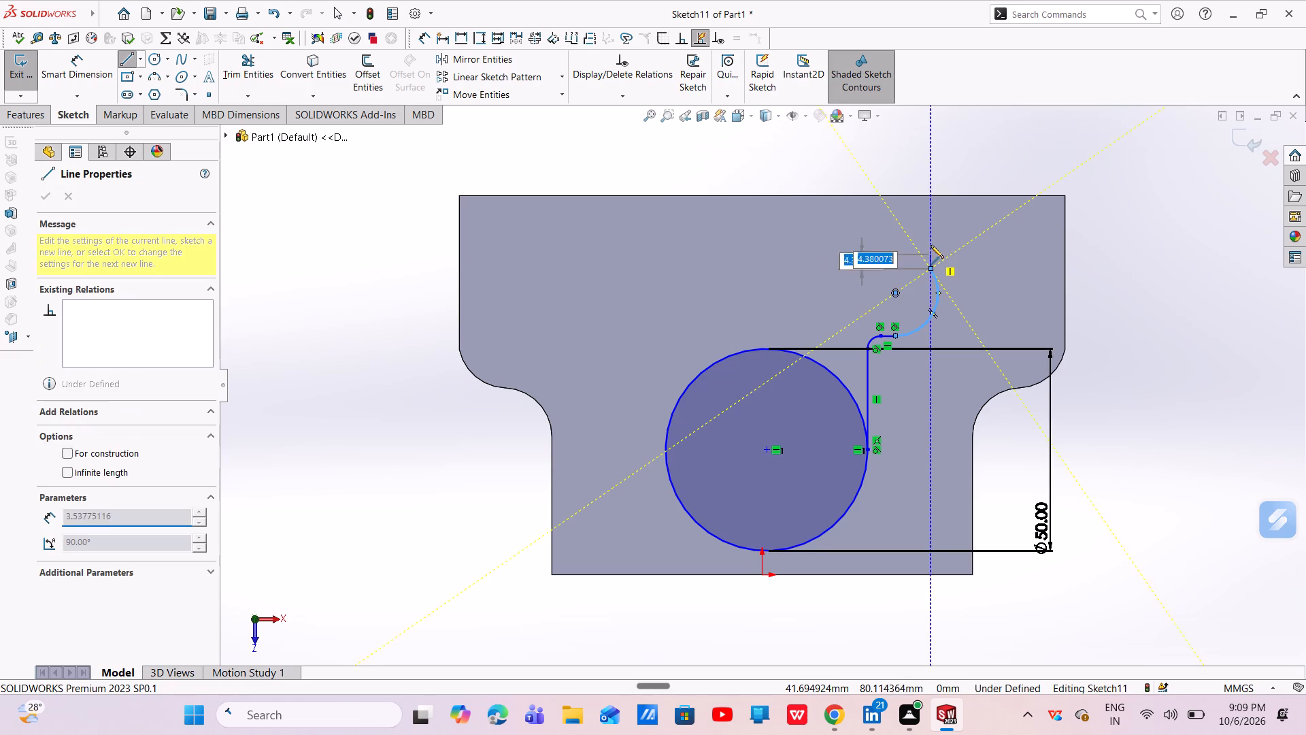
{"action": "left_click", "coordinate": [931, 242]}
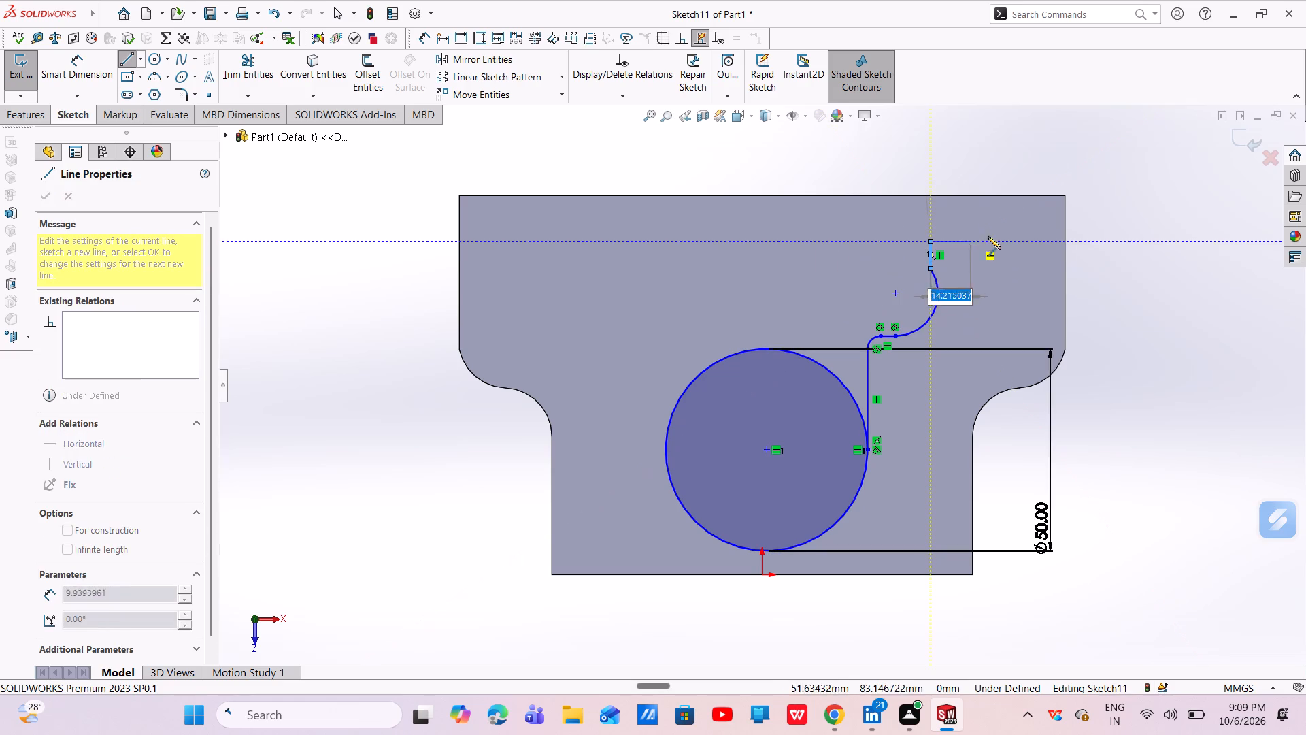
{"action": "left_click", "coordinate": [1061, 241]}
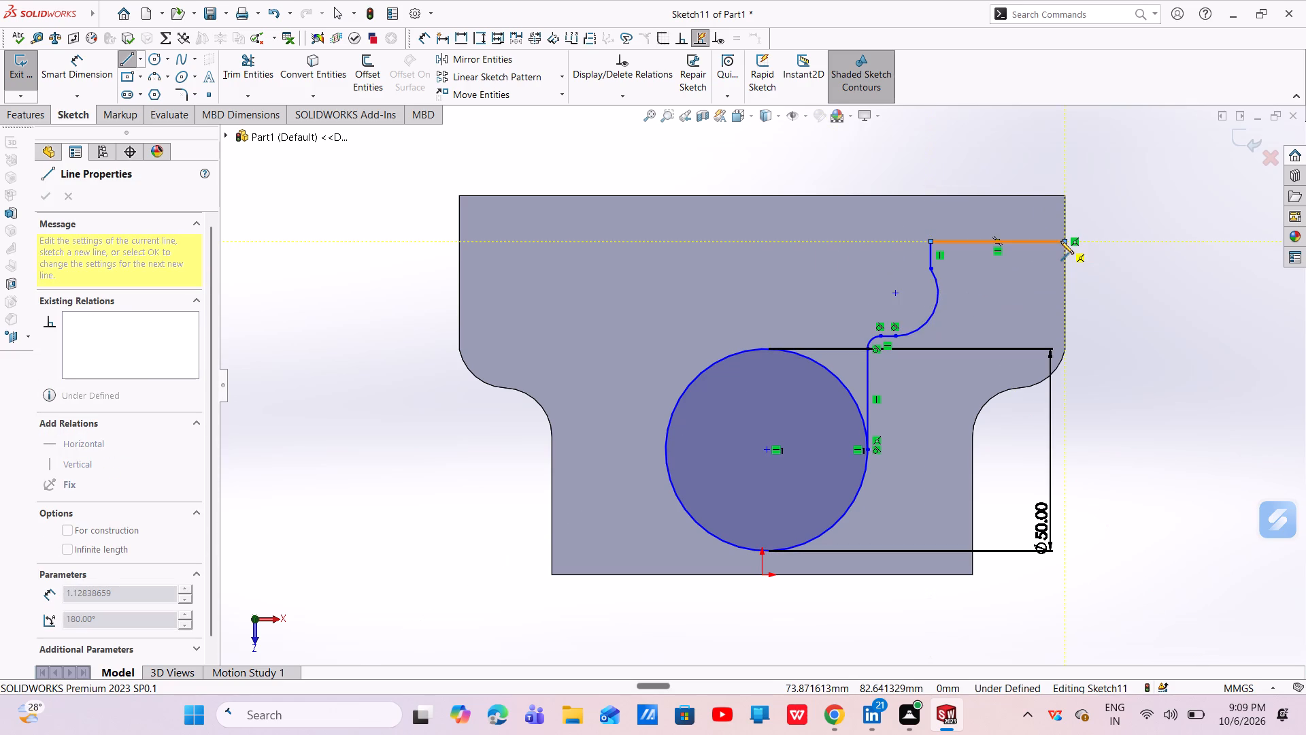
{"action": "key", "text": "Escape"}
{"action": "key", "text": "Escape"}
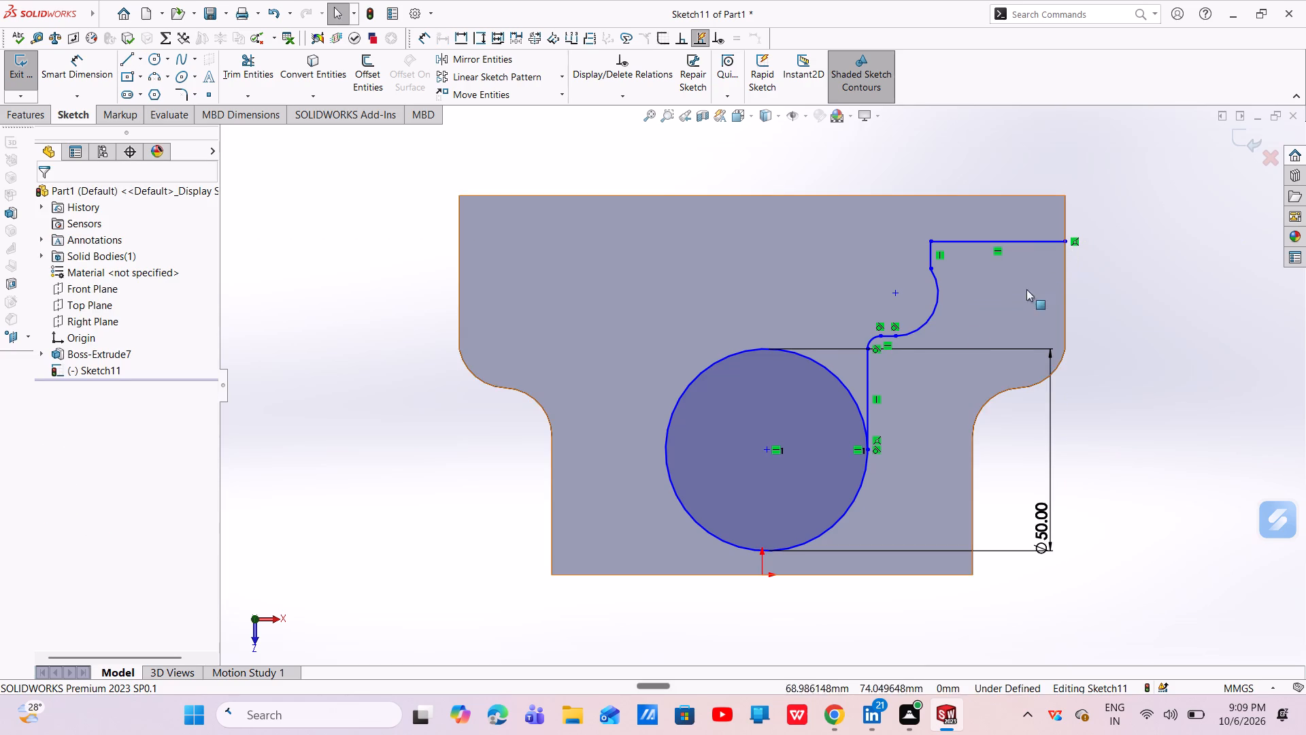
Dimension the small arc at the top of the vertical tangent line with a 3 mm radius.
{"action": "scroll", "coordinate": [911, 329], "scroll_direction": "down", "scroll_amount": 3}
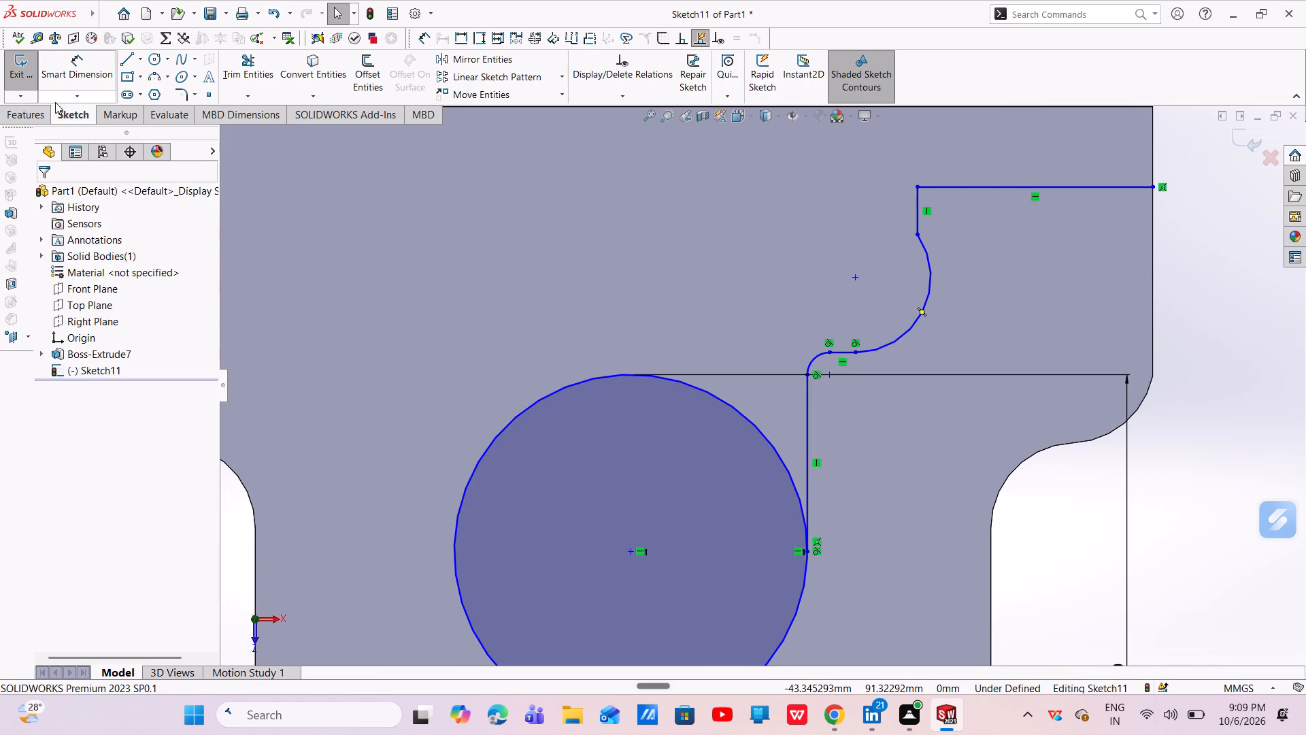
{"action": "left_click", "coordinate": [78, 69]}
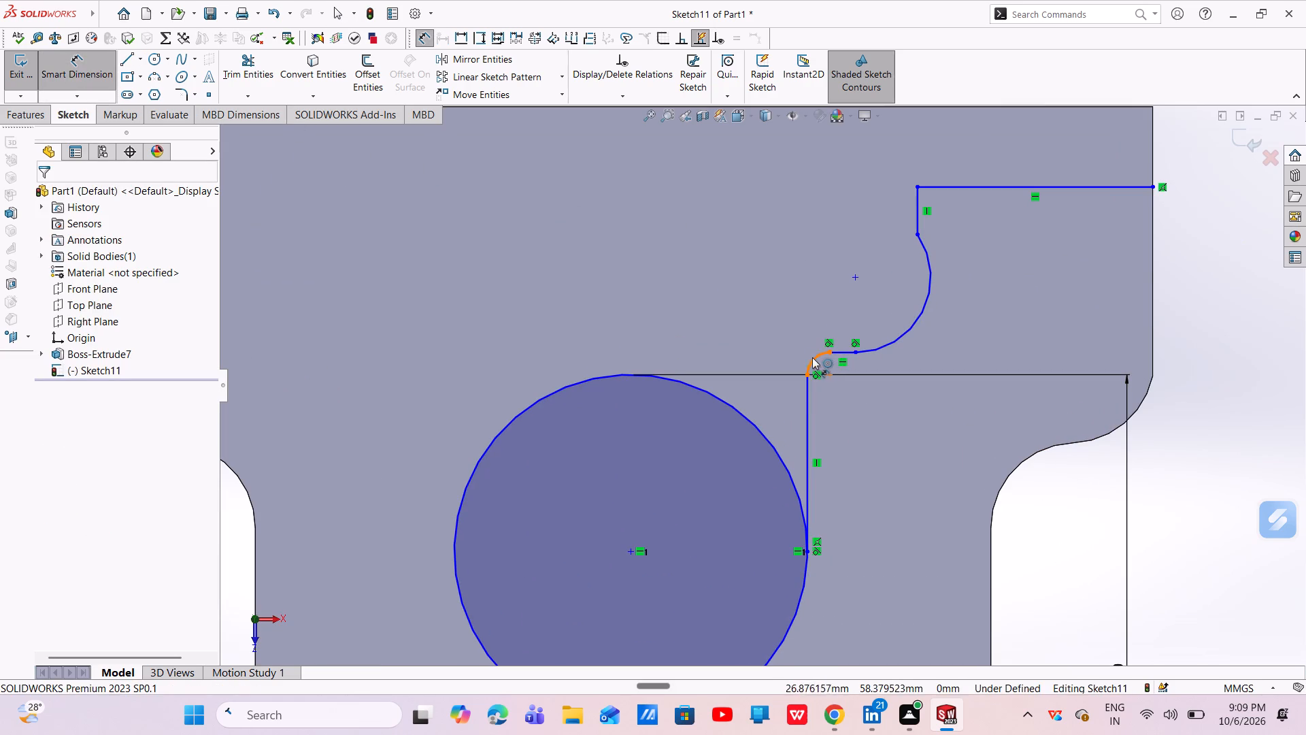
{"action": "left_click", "coordinate": [811, 357]}
{"action": "left_click", "coordinate": [897, 444]}
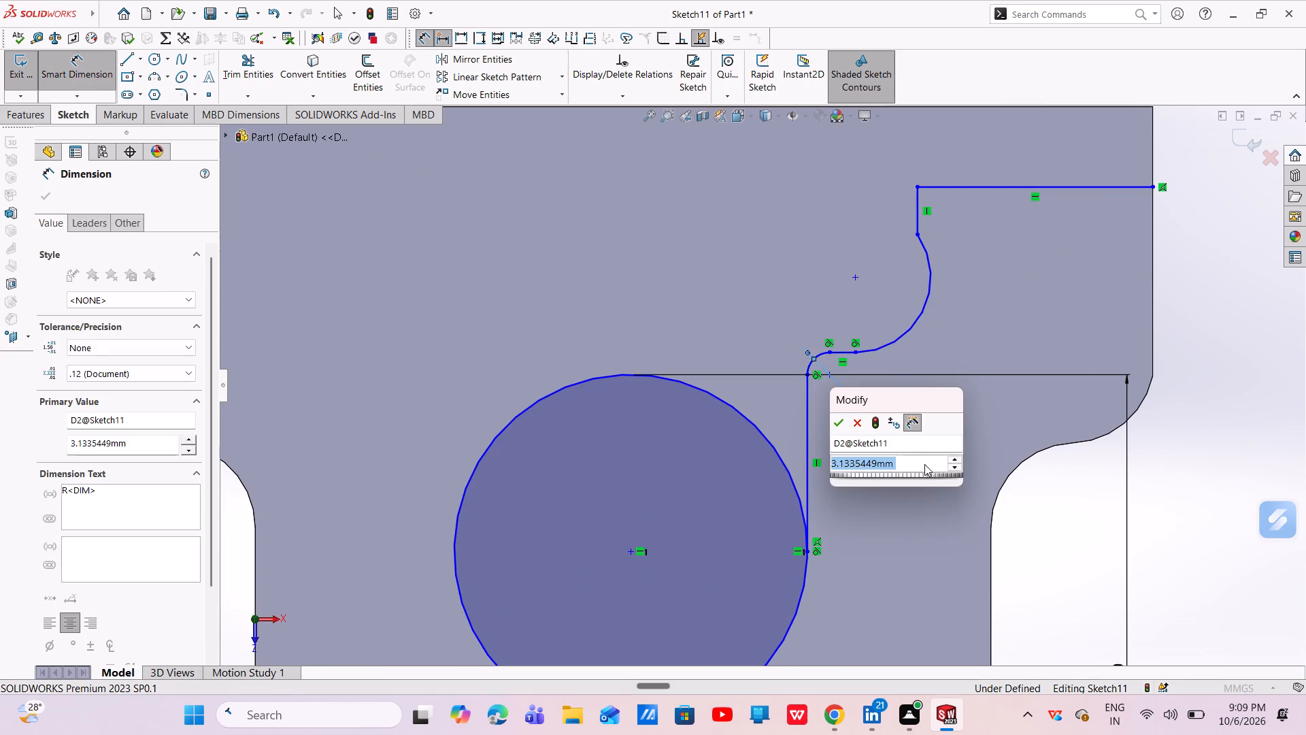
{"action": "key", "text": "BackSpace"}
{"action": "key", "text": "3"}
{"action": "key", "text": "Return"}
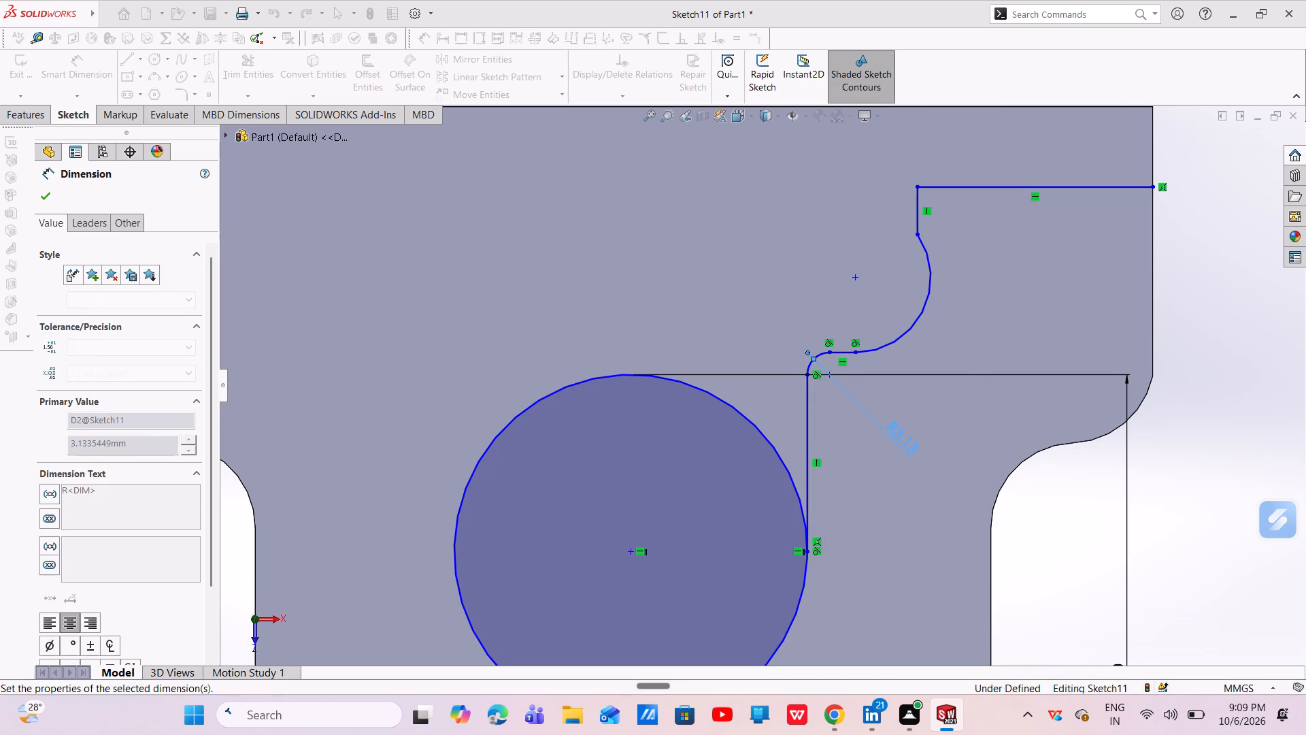
Dimension the larger arc in the chain with a 12 mm radius.
{"action": "left_click", "coordinate": [916, 321]}
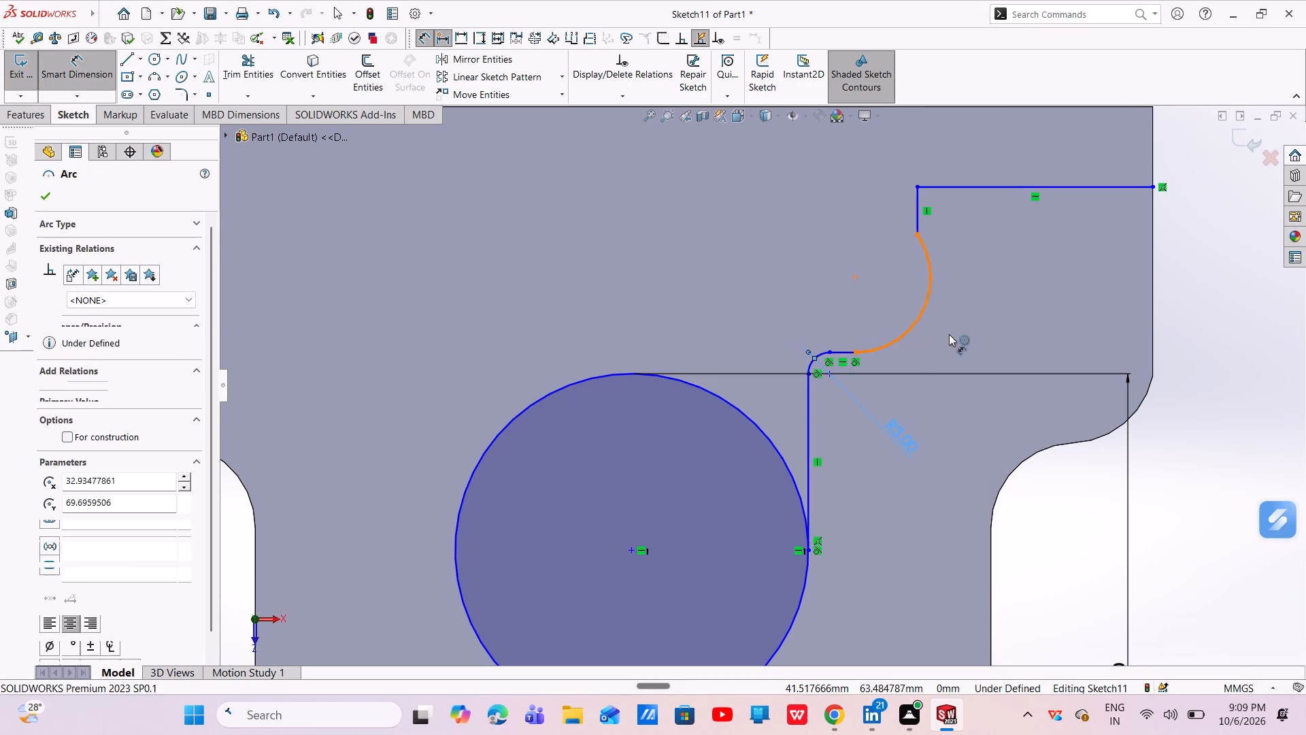
{"action": "left_click", "coordinate": [964, 343]}
{"action": "key", "text": "BackSpace"}
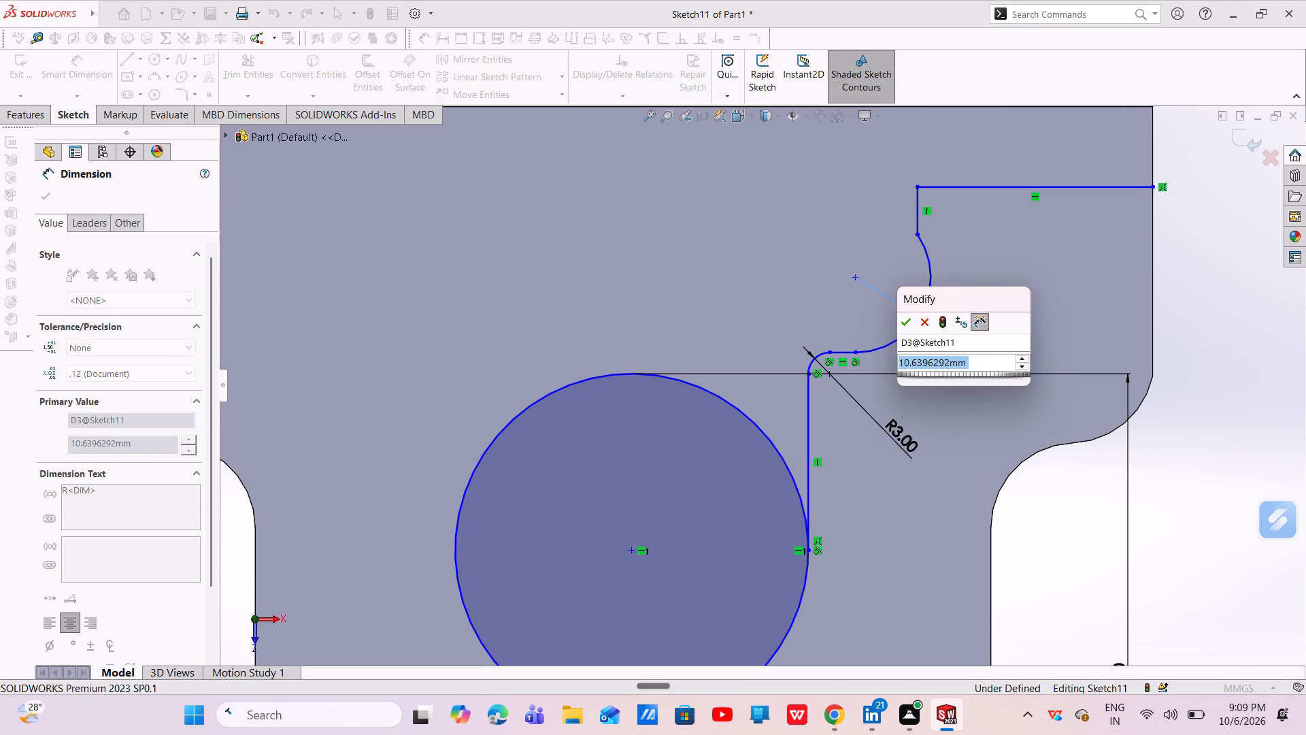
{"action": "type", "text": "12"}
{"action": "key", "text": "Return"}
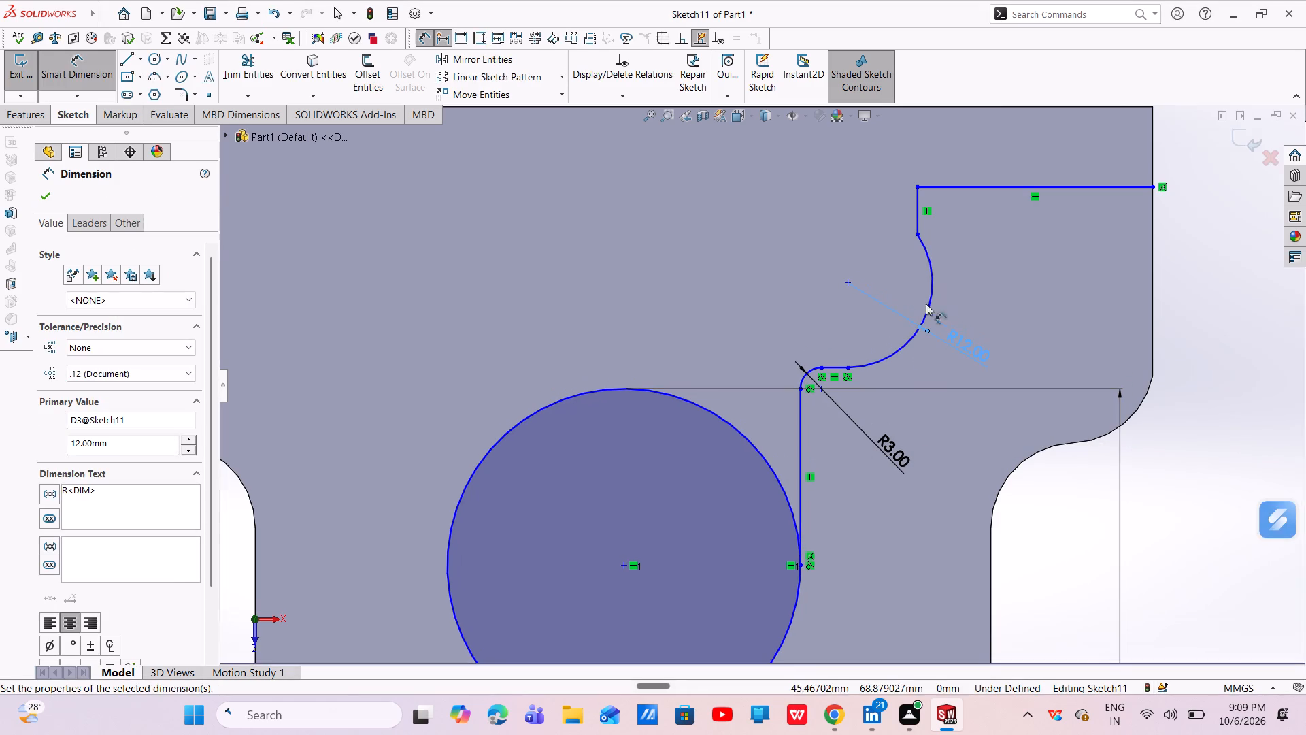
{"action": "scroll", "coordinate": [910, 382], "scroll_direction": "up", "scroll_amount": 3}
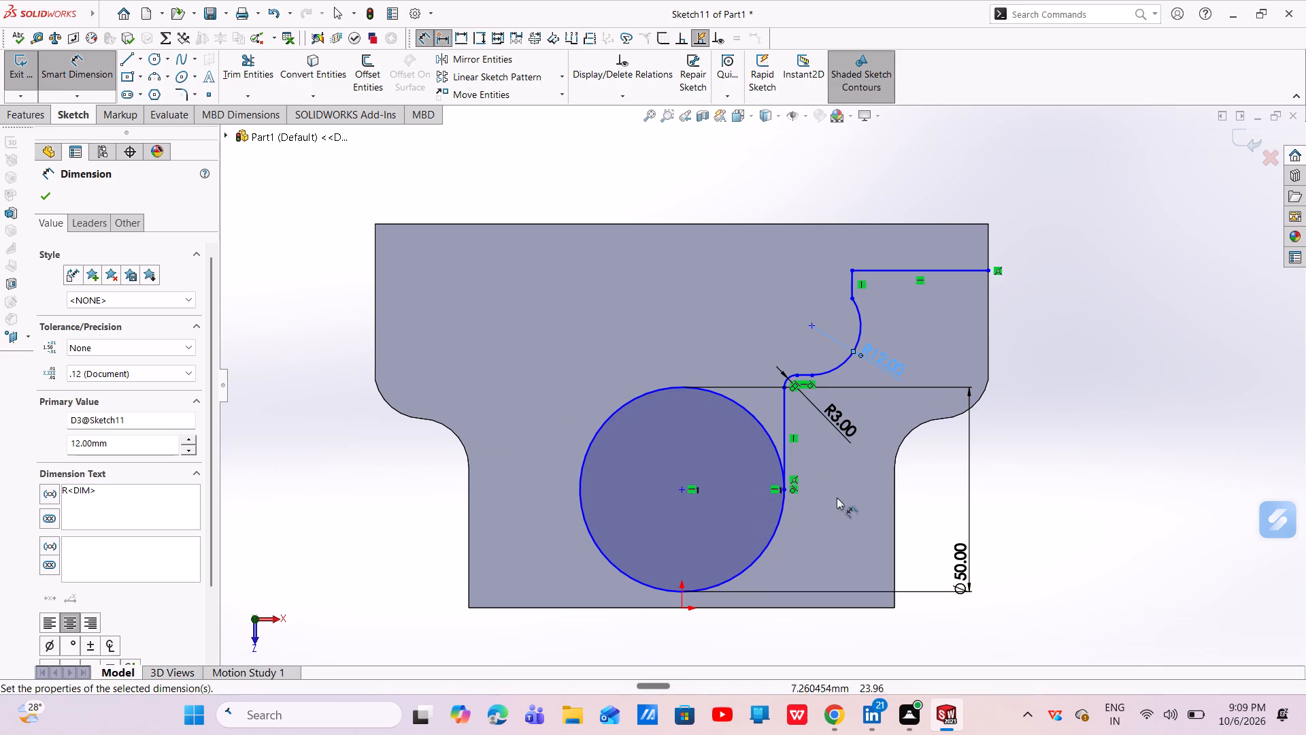
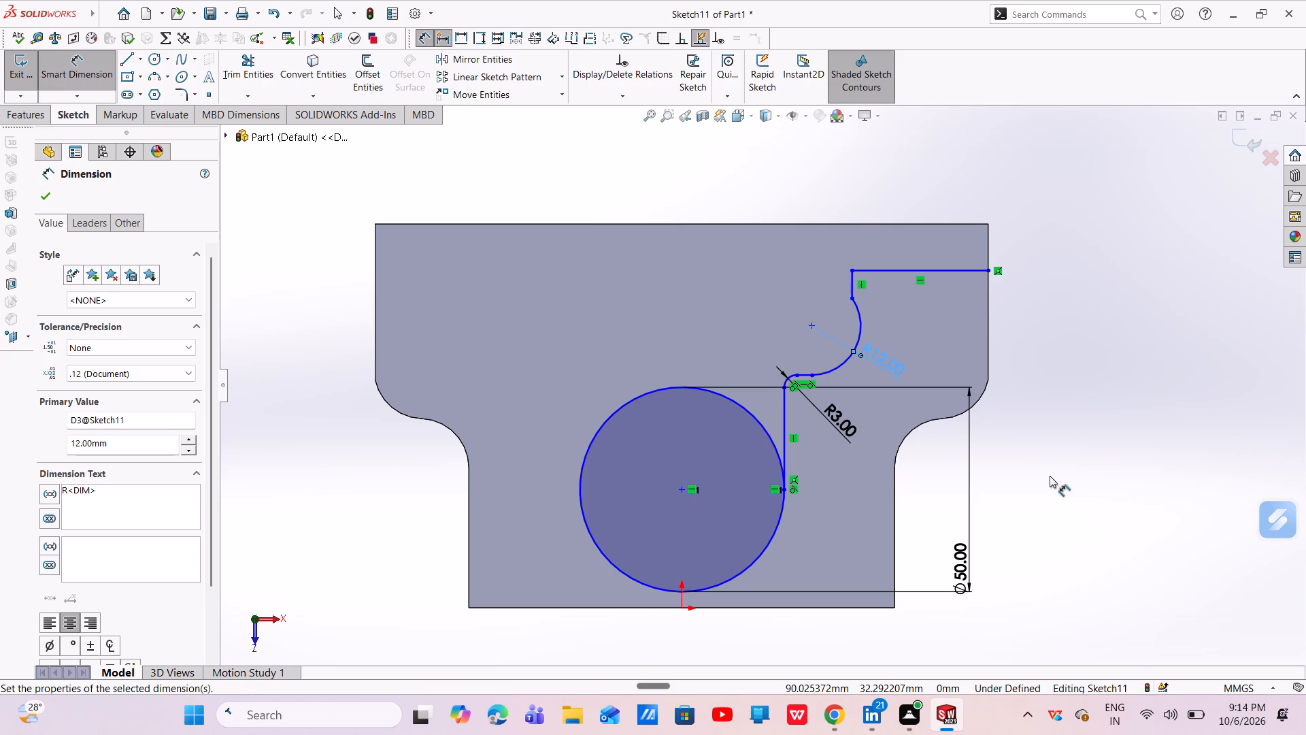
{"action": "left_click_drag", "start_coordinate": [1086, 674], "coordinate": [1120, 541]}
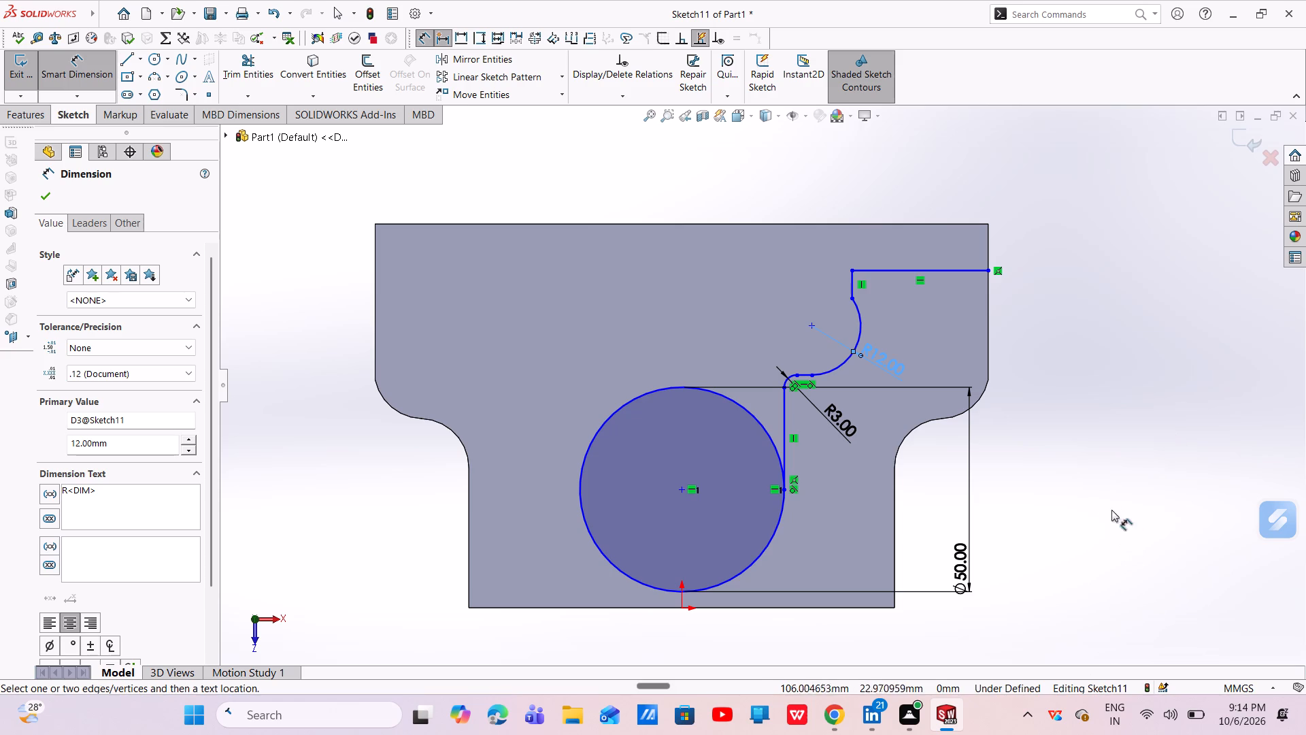
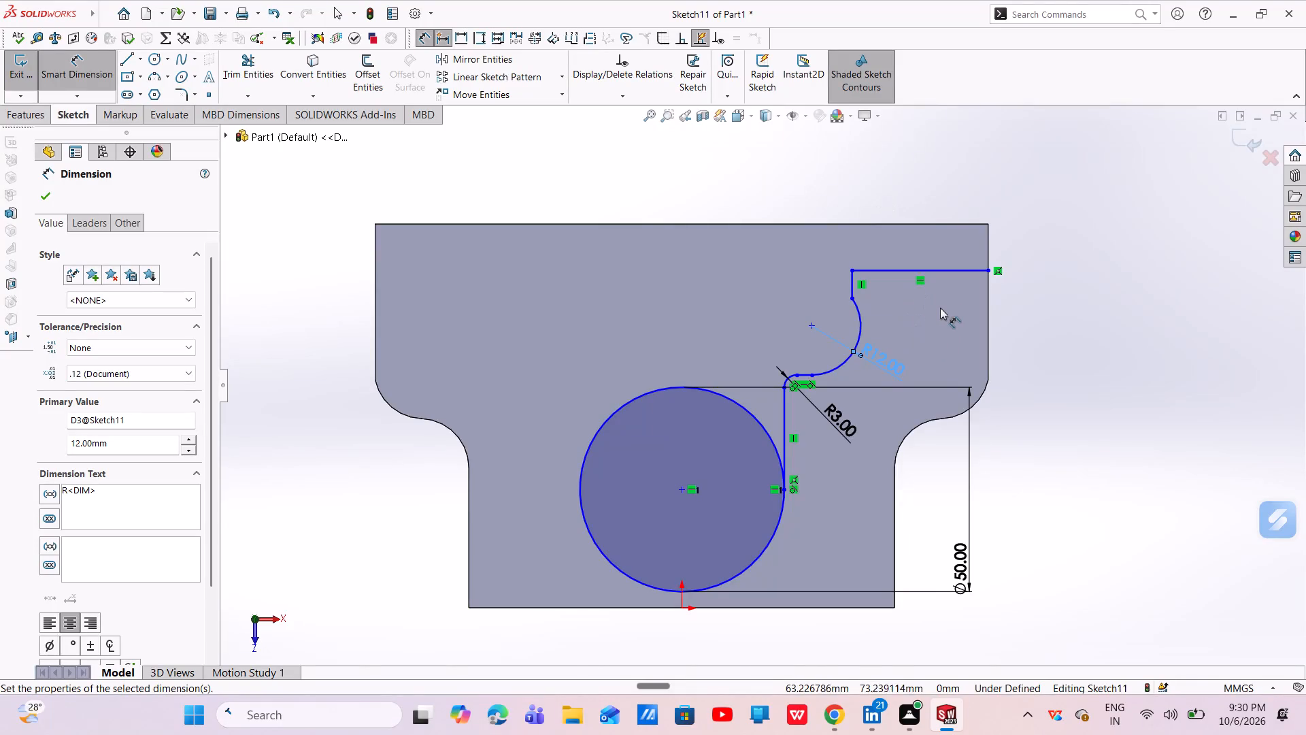
Close the stepped profile with lines to the plate's upper corner, 75 mm along the upper edge to its midpoint, and down to the circle's lowest point.
{"action": "scroll", "coordinate": [941, 295], "scroll_direction": "down", "scroll_amount": 2}
{"action": "scroll", "coordinate": [854, 305], "scroll_direction": "up", "scroll_amount": 3}
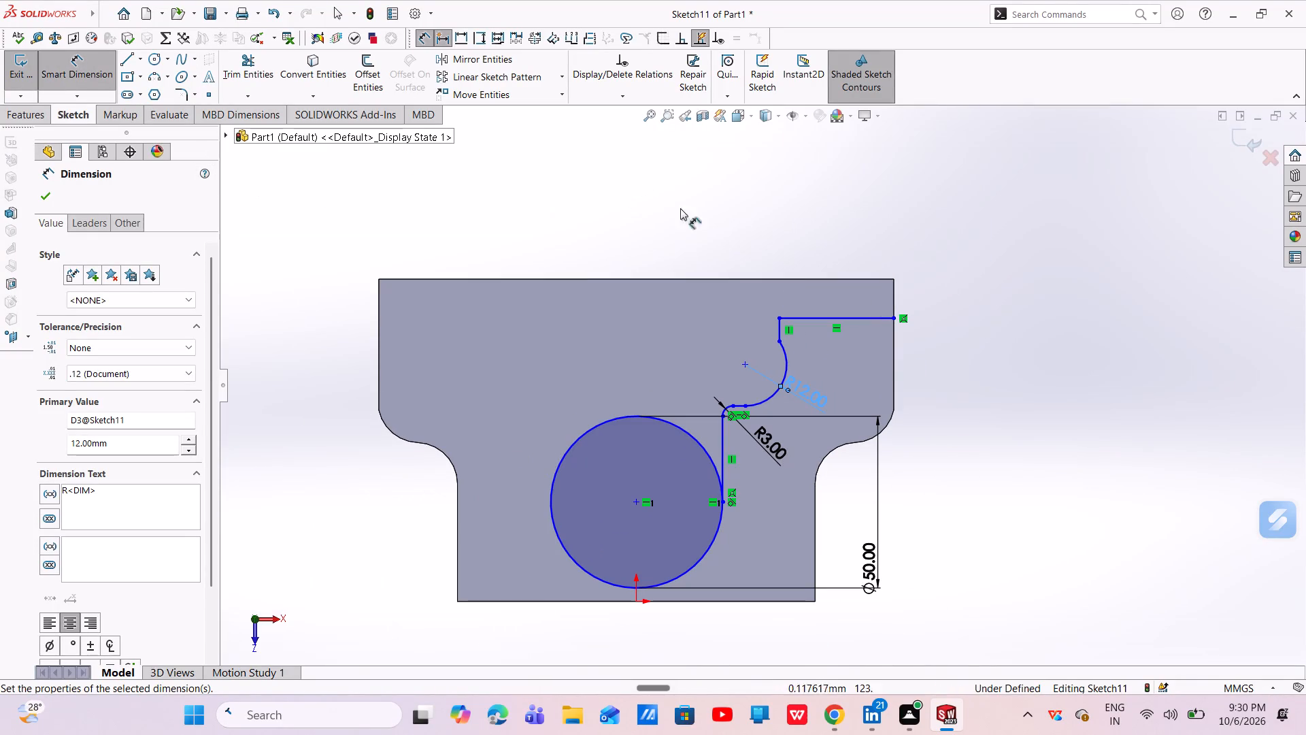
{"action": "left_click", "coordinate": [119, 65]}
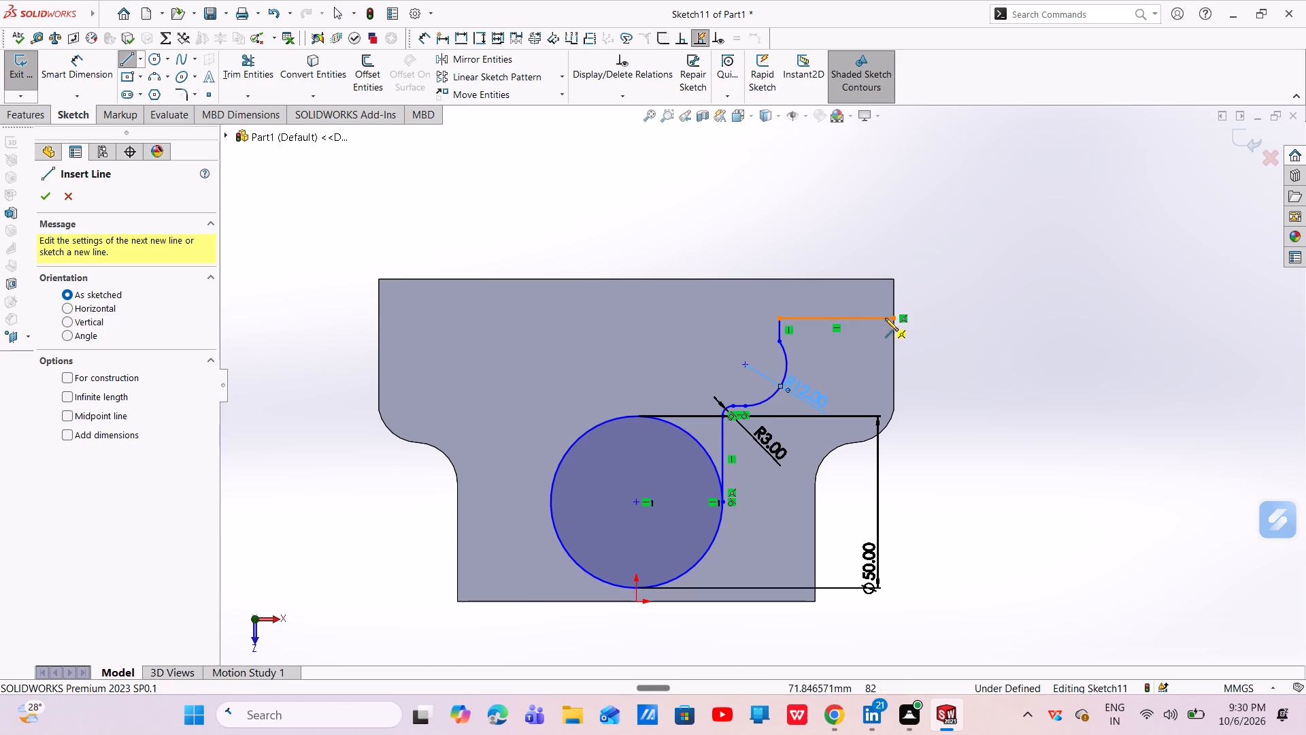
{"action": "left_click", "coordinate": [890, 318]}
{"action": "left_click", "coordinate": [892, 276]}
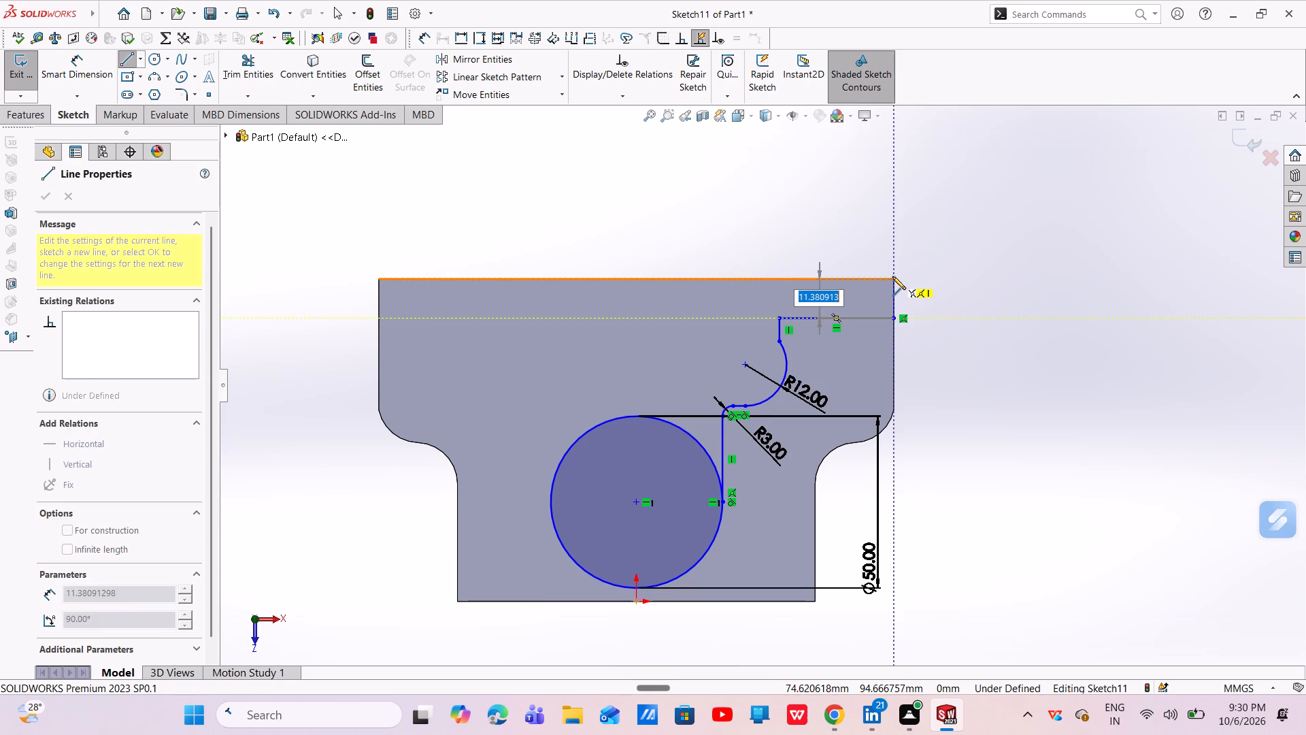
{"action": "left_click", "coordinate": [634, 278]}
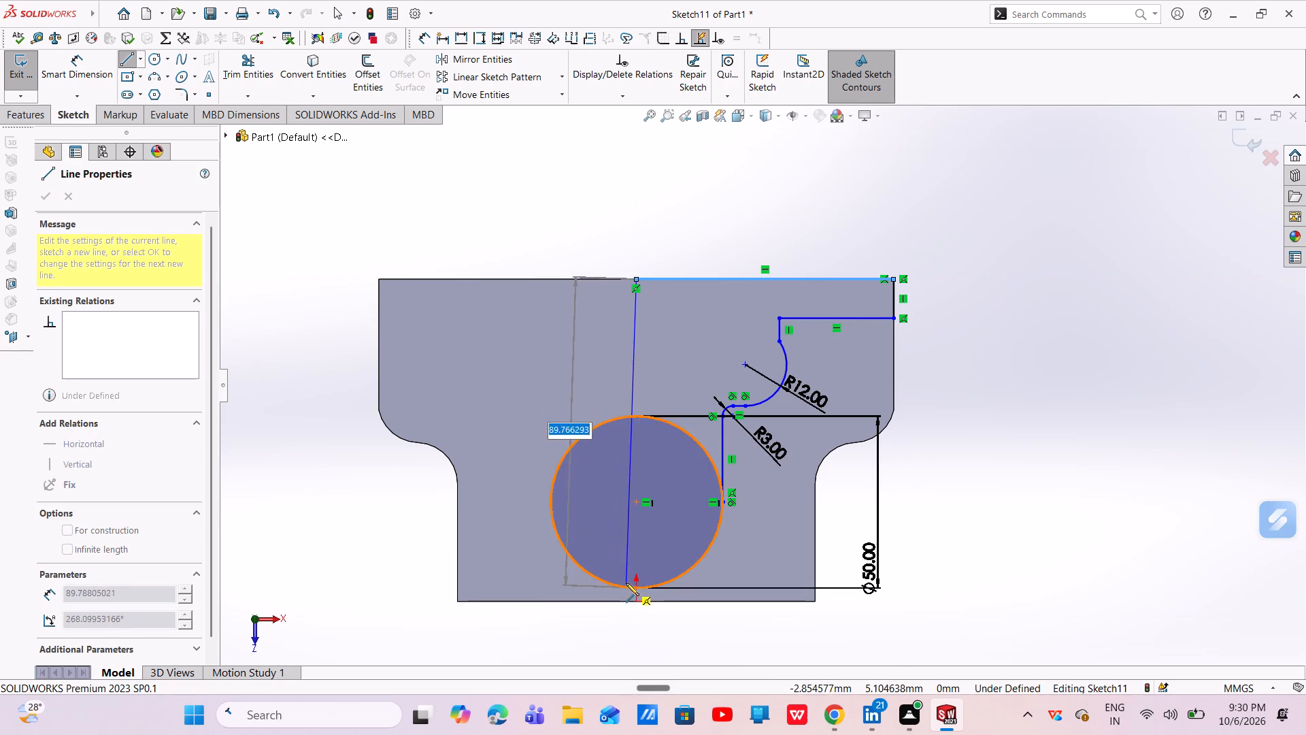
{"action": "left_click", "coordinate": [636, 587]}
{"action": "key", "text": "Escape"}
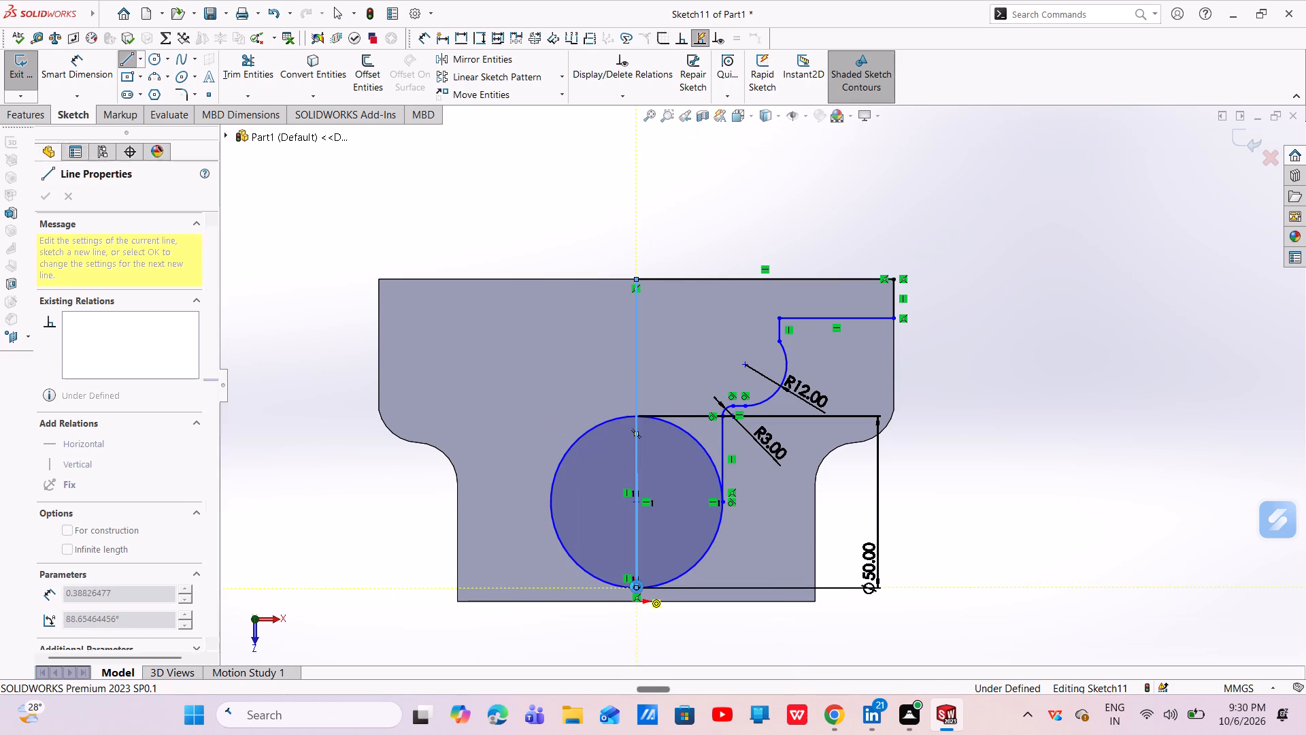
{"action": "key", "text": "Escape"}
{"action": "key", "text": "Escape"}
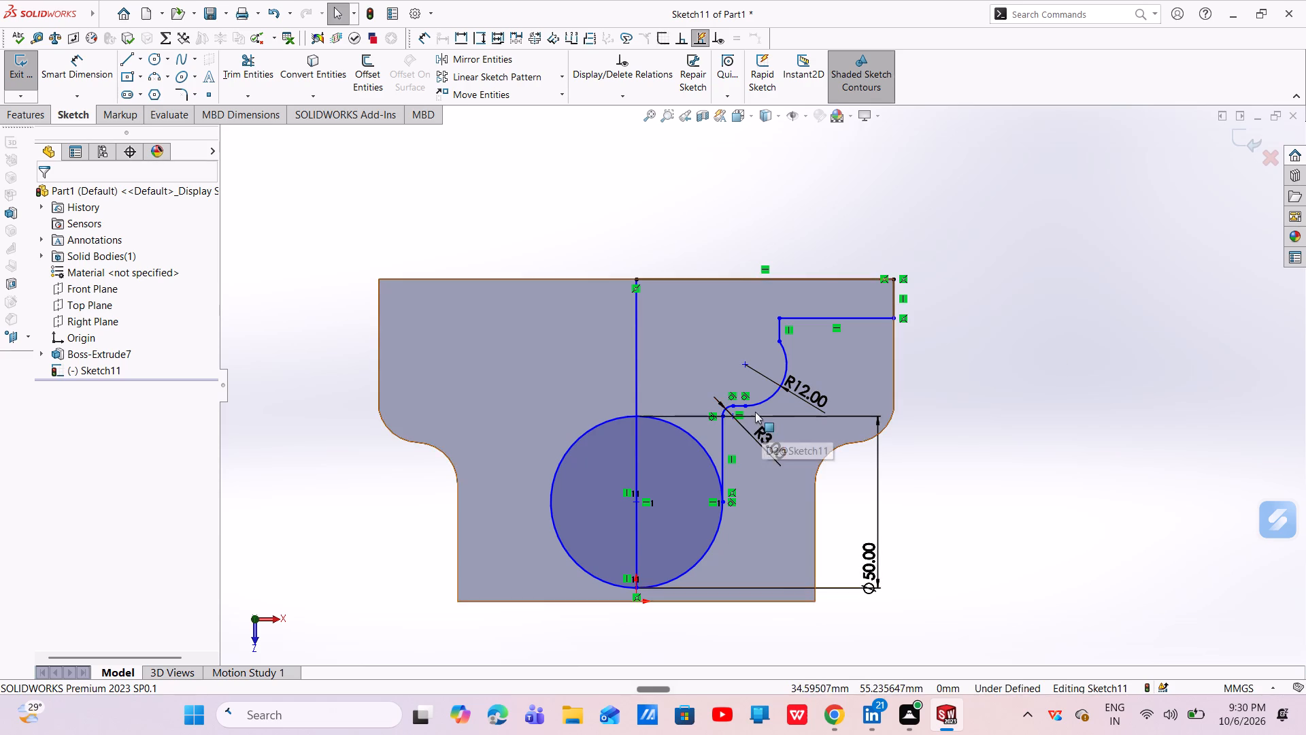
Dimension the short vertical line at the plate's upper corner and set its length to 10 mm.
{"action": "scroll", "coordinate": [751, 410], "scroll_direction": "down", "scroll_amount": 6}
{"action": "scroll", "coordinate": [743, 405], "scroll_direction": "up", "scroll_amount": 7}
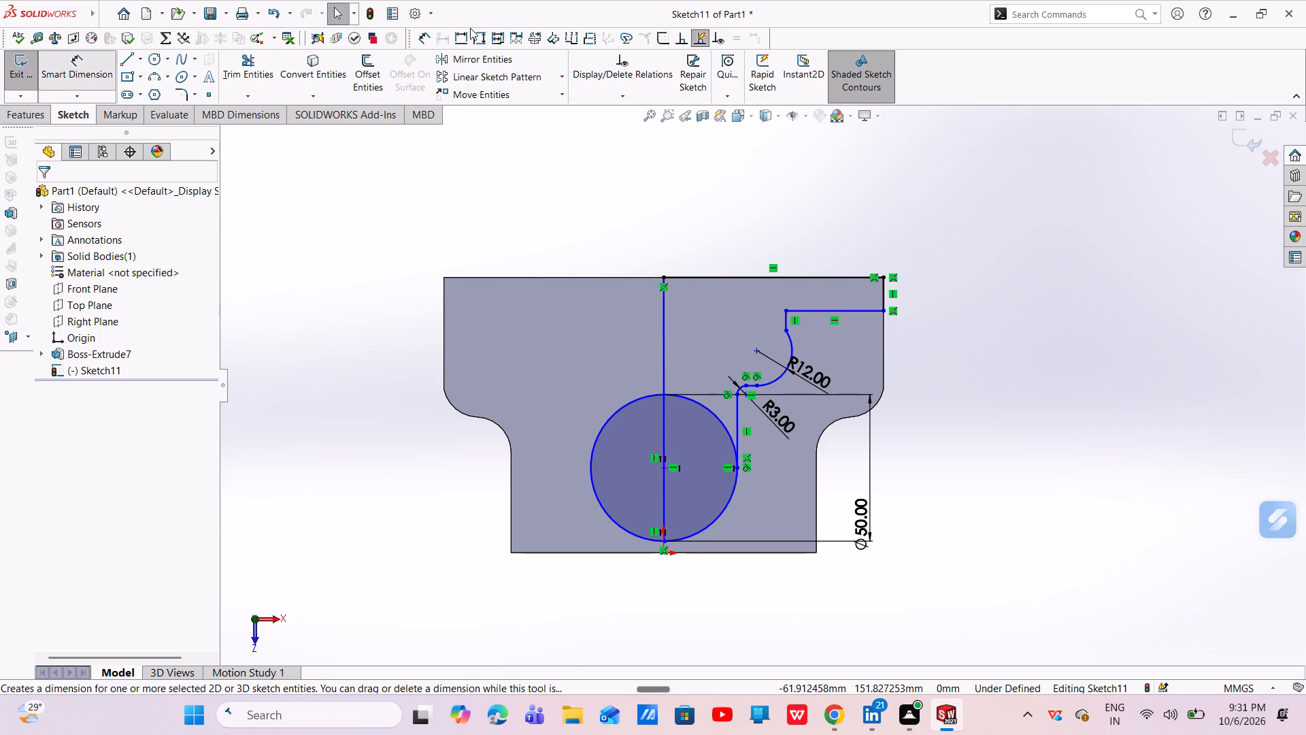
{"action": "left_click", "coordinate": [71, 74]}
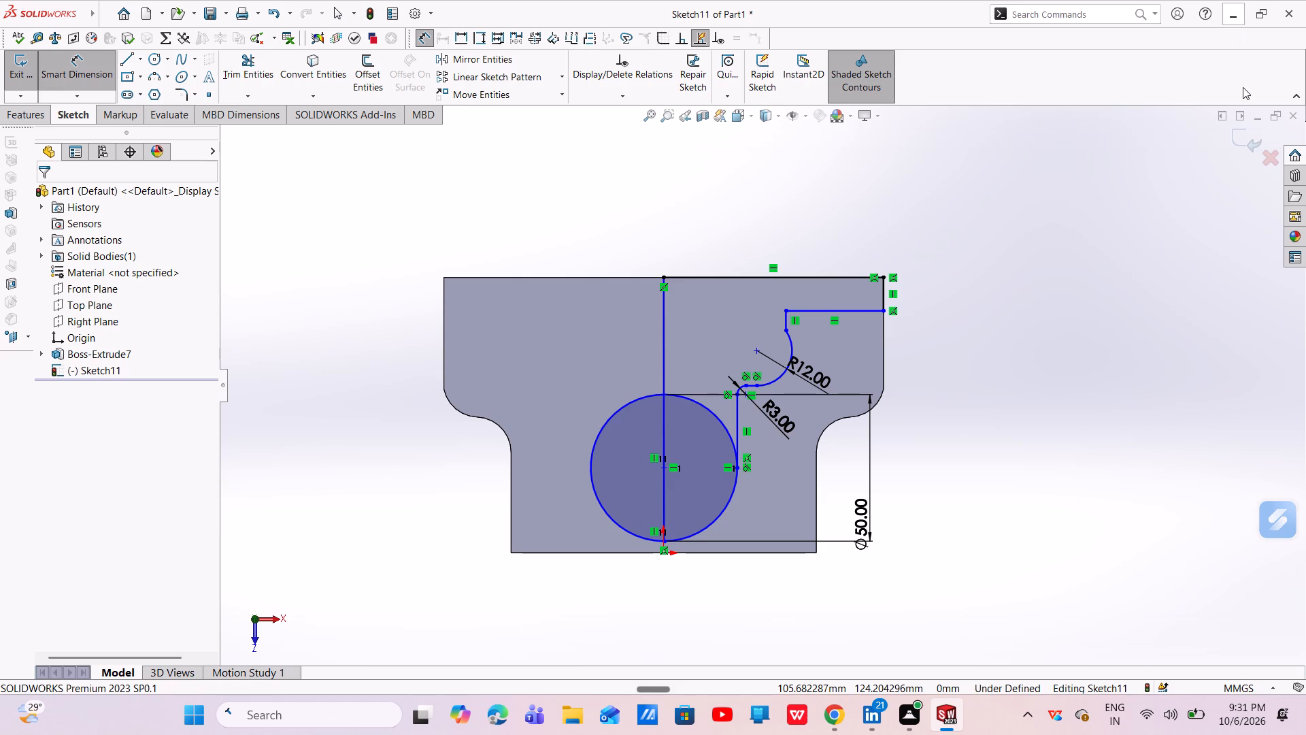
{"action": "left_click", "coordinate": [884, 293]}
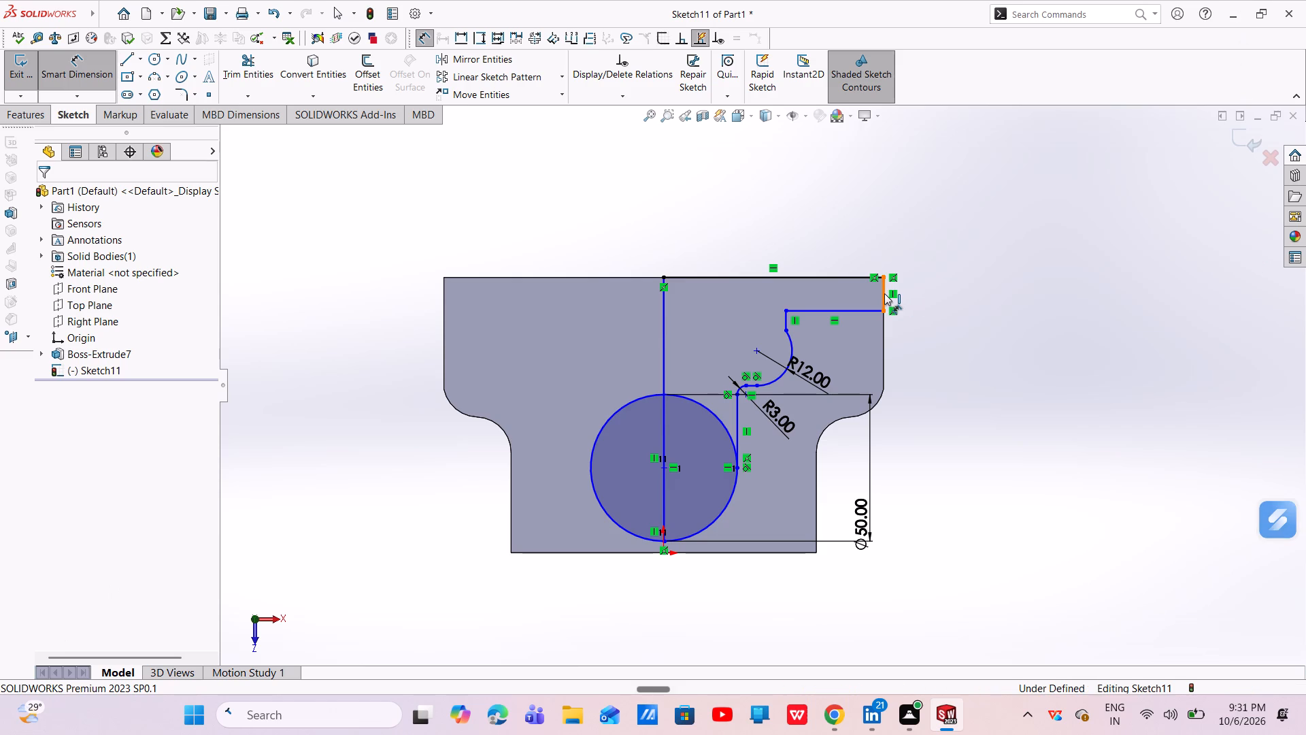
{"action": "left_click", "coordinate": [997, 293]}
{"action": "key", "text": "BackSpace"}
{"action": "type", "text": "10"}
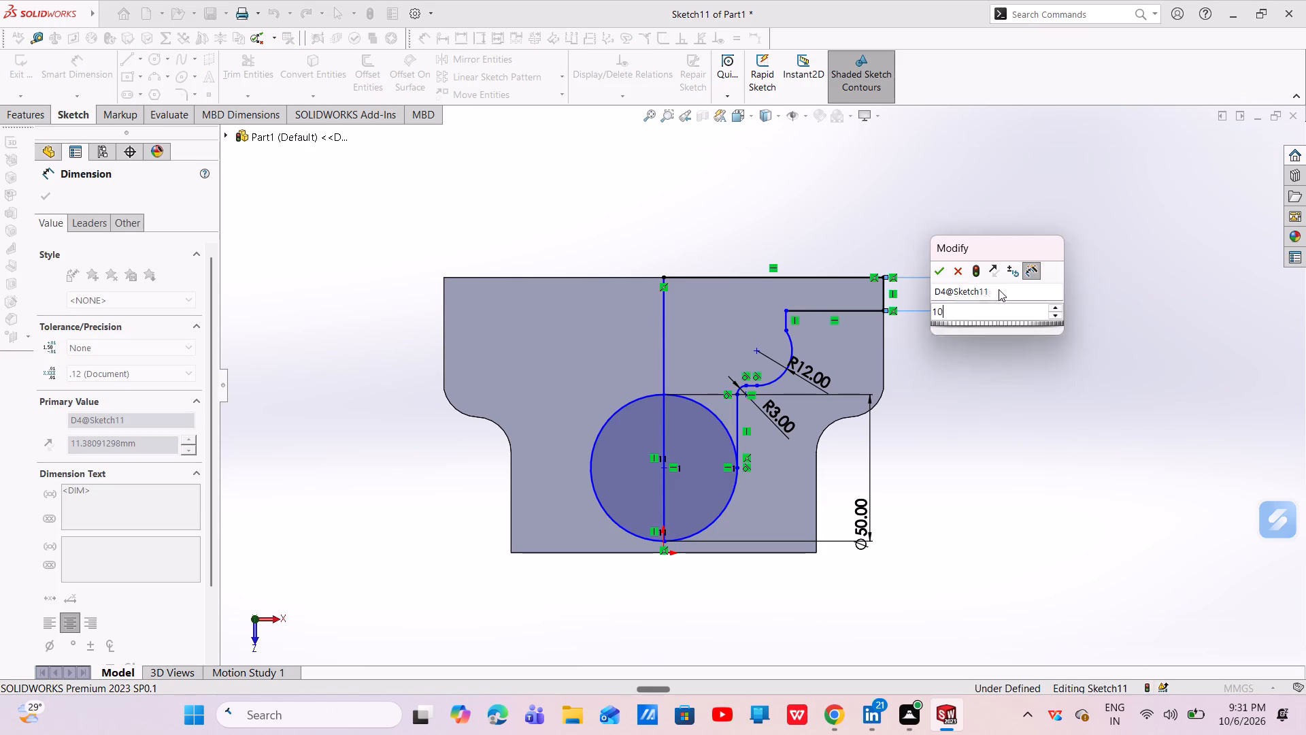
{"action": "key", "text": "Return"}
{"action": "scroll", "coordinate": [783, 294], "scroll_direction": "down", "scroll_amount": 5}
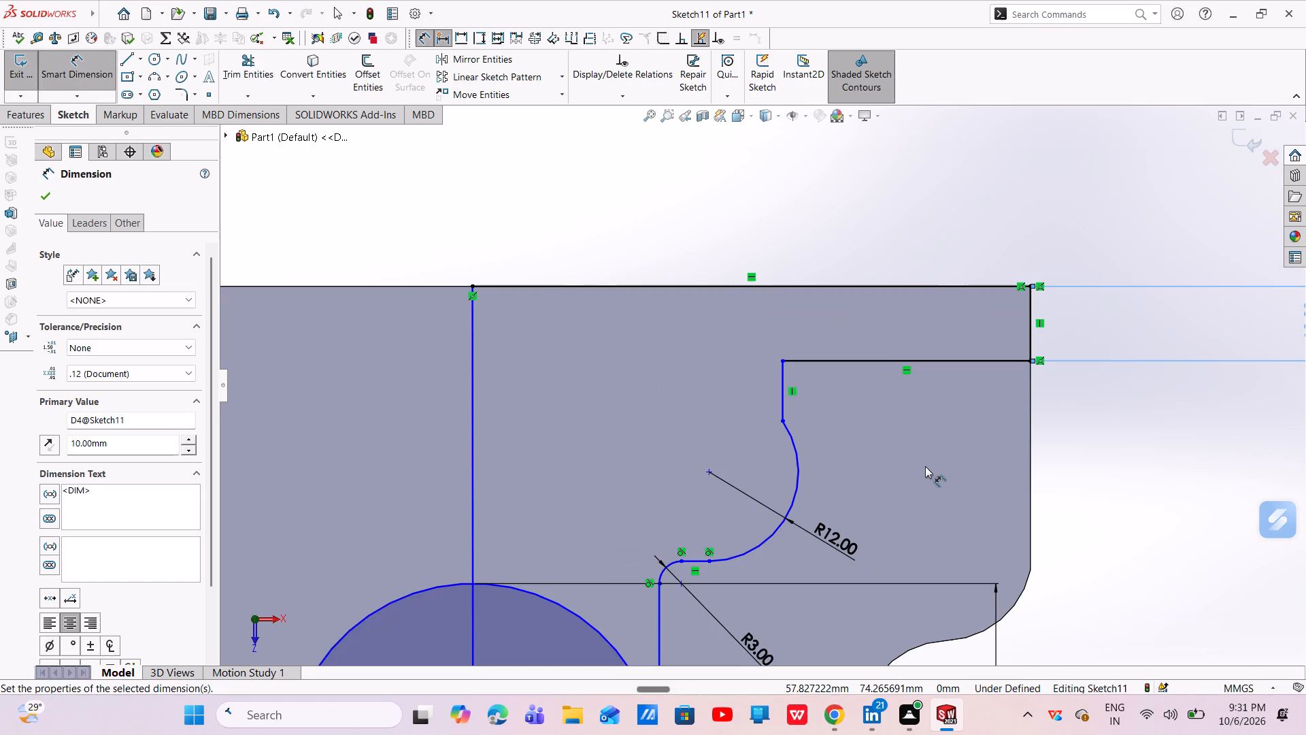
{"action": "scroll", "coordinate": [903, 432], "scroll_direction": "up", "scroll_amount": 4}
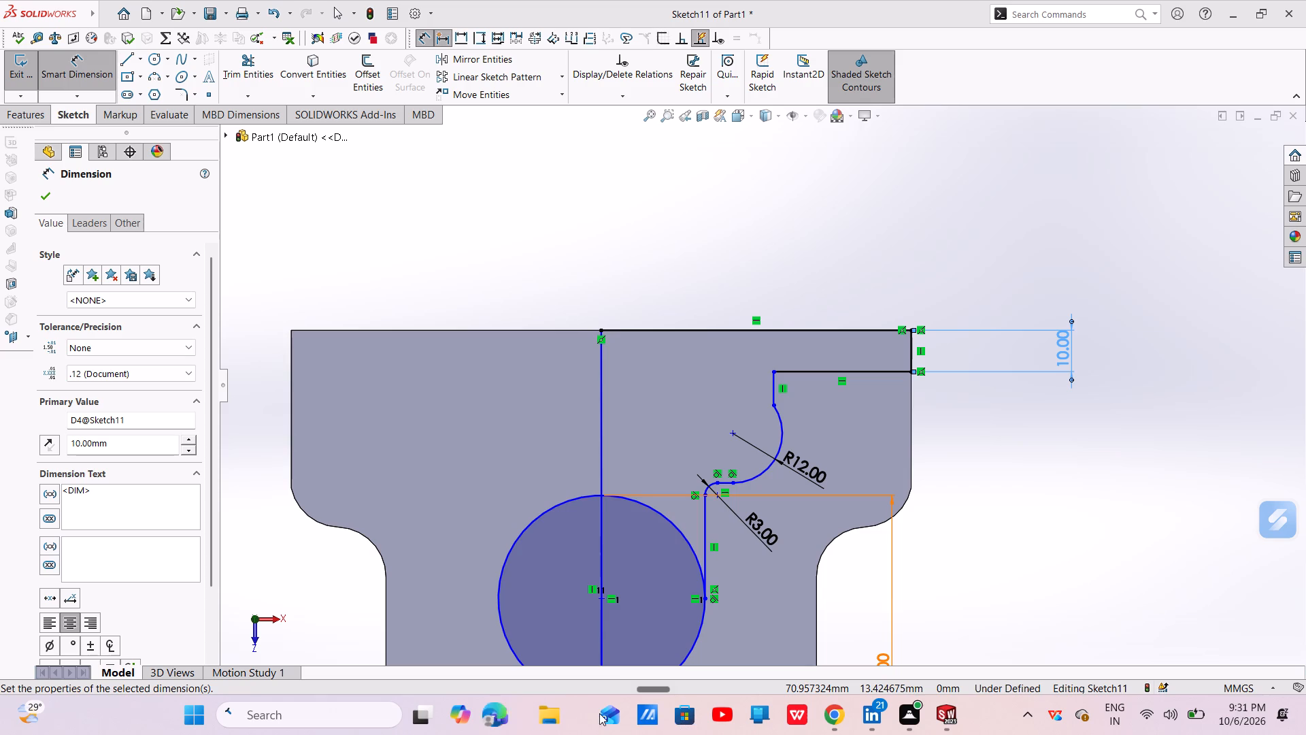
Switch to File Explorer and look through the design files in New folder on the Desktop.
{"action": "double_click", "coordinate": [577, 710]}
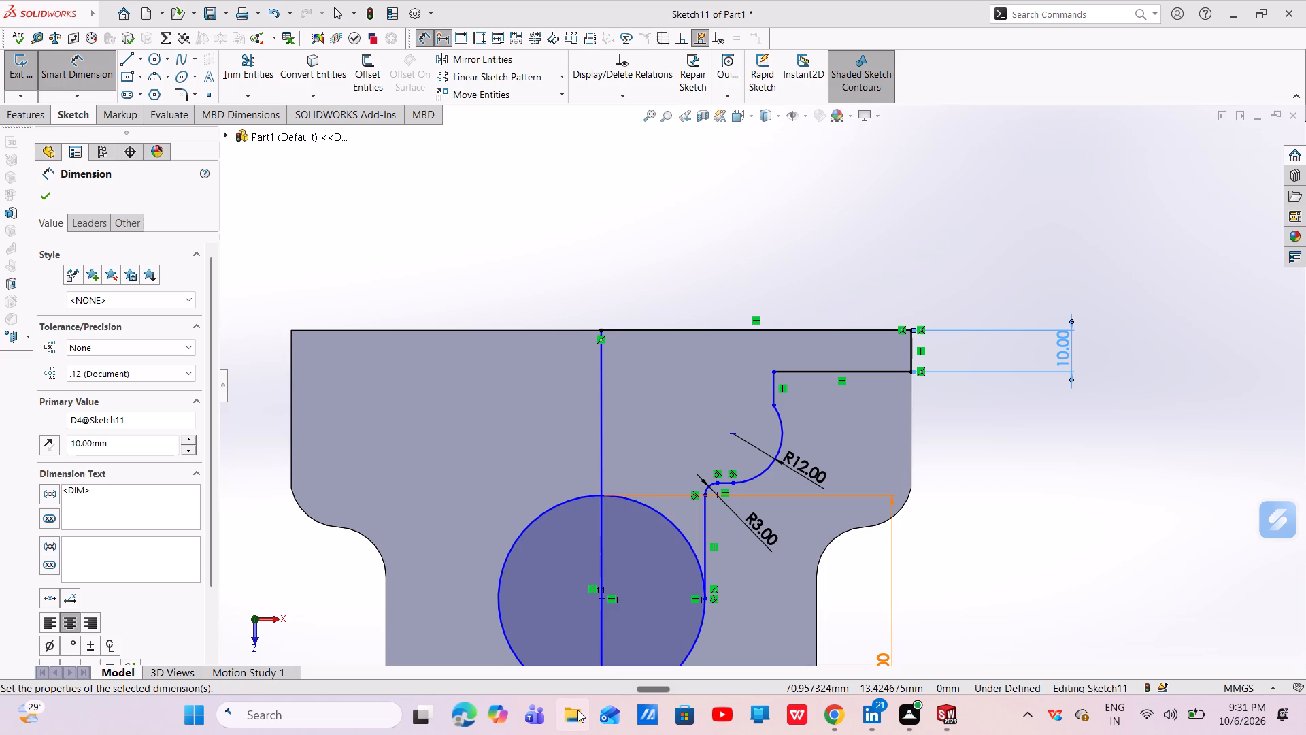
{"action": "double_click", "coordinate": [577, 710]}
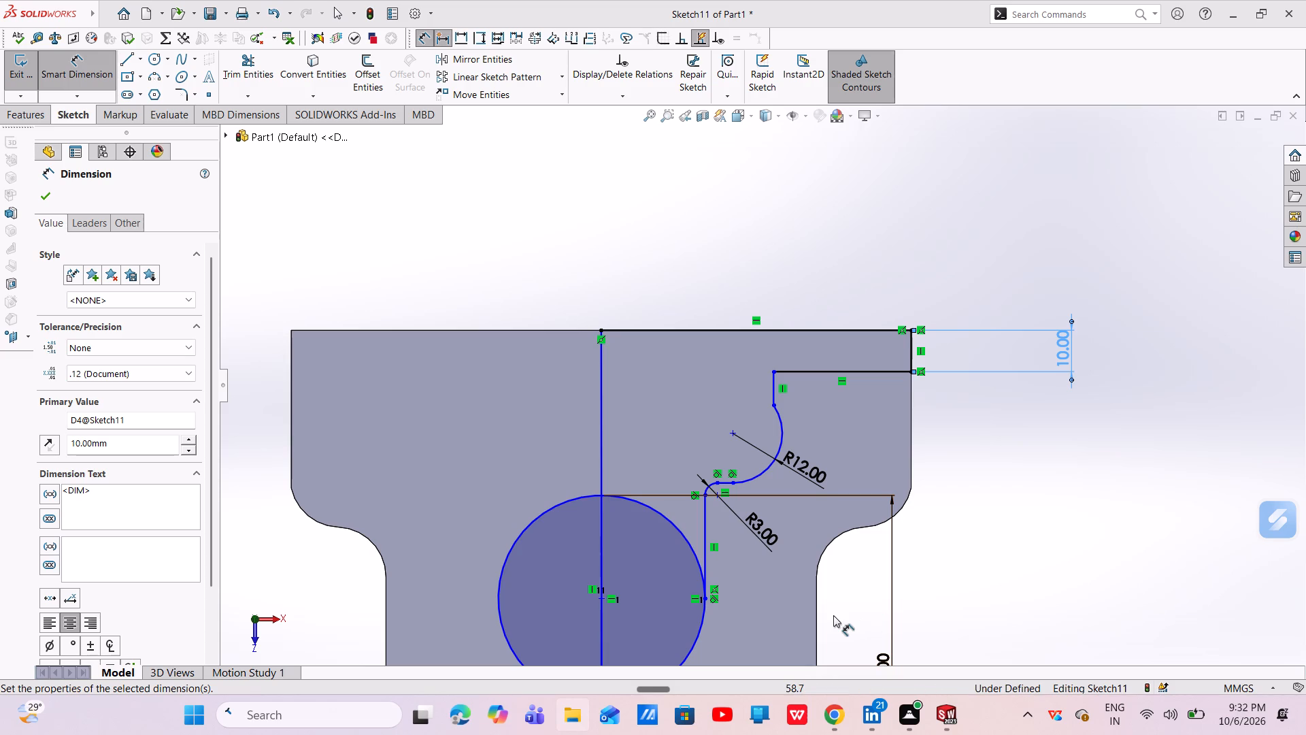
{"action": "double_click", "coordinate": [574, 714]}
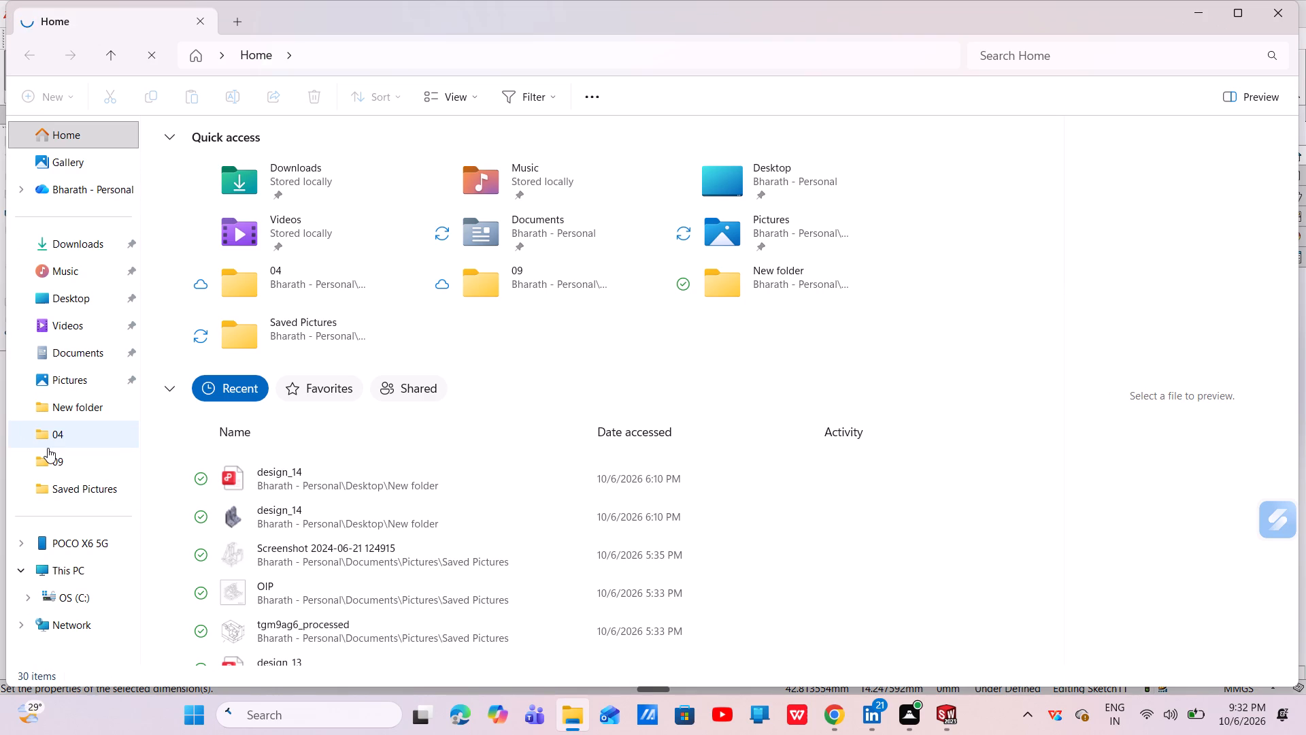
{"action": "double_click", "coordinate": [71, 568]}
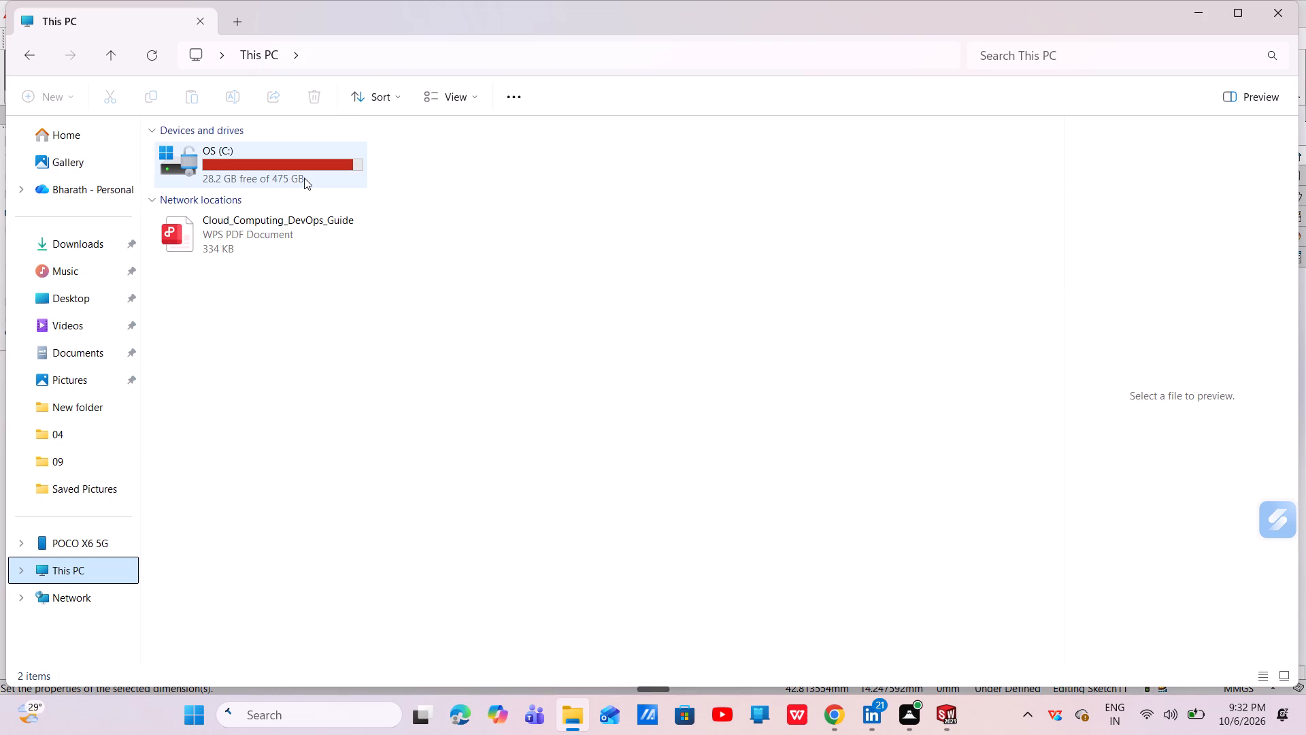
{"action": "double_click", "coordinate": [304, 178]}
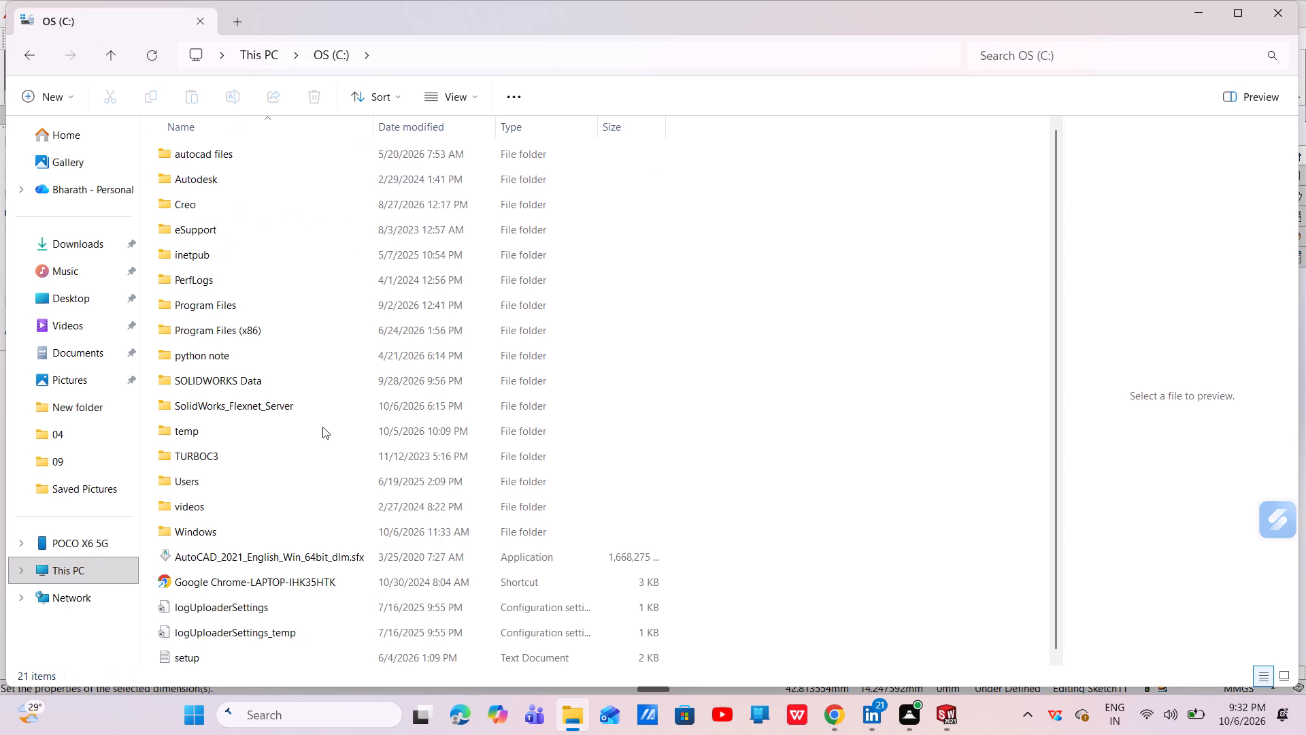
{"action": "triple_click", "coordinate": [90, 406]}
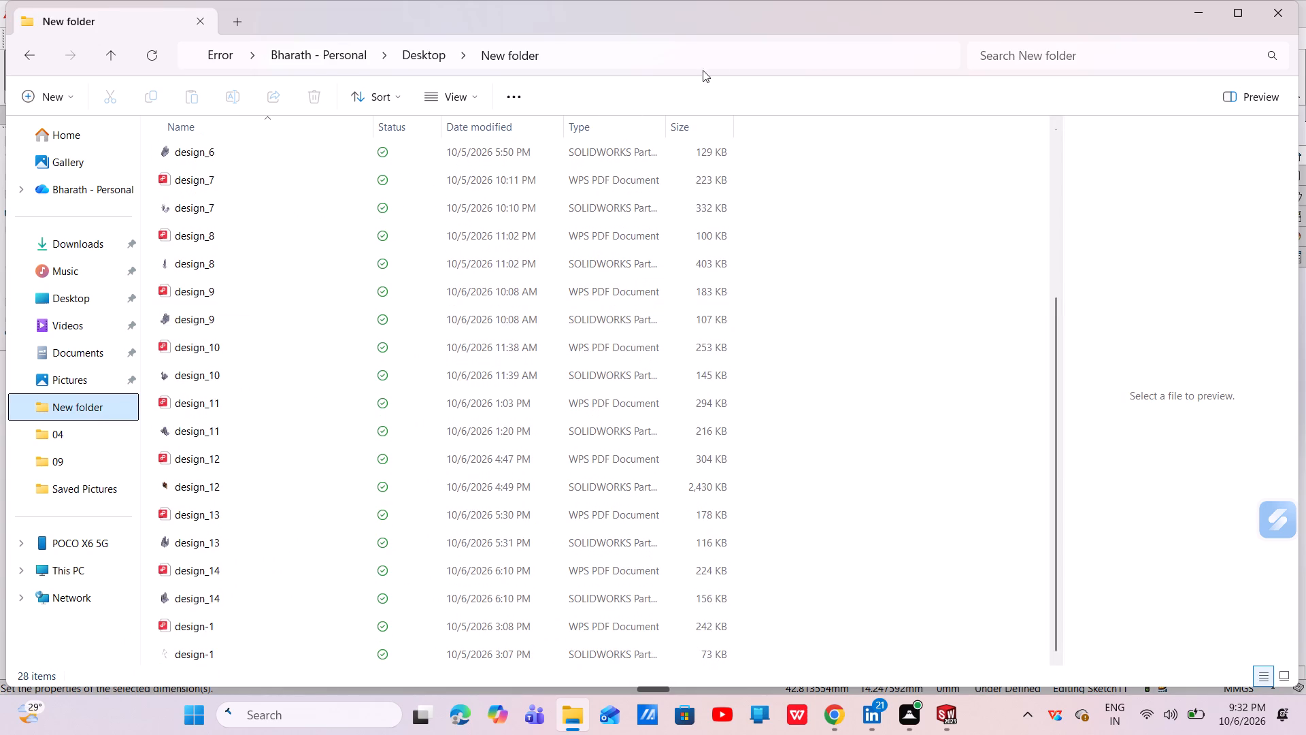
{"action": "left_click", "coordinate": [1199, 12]}
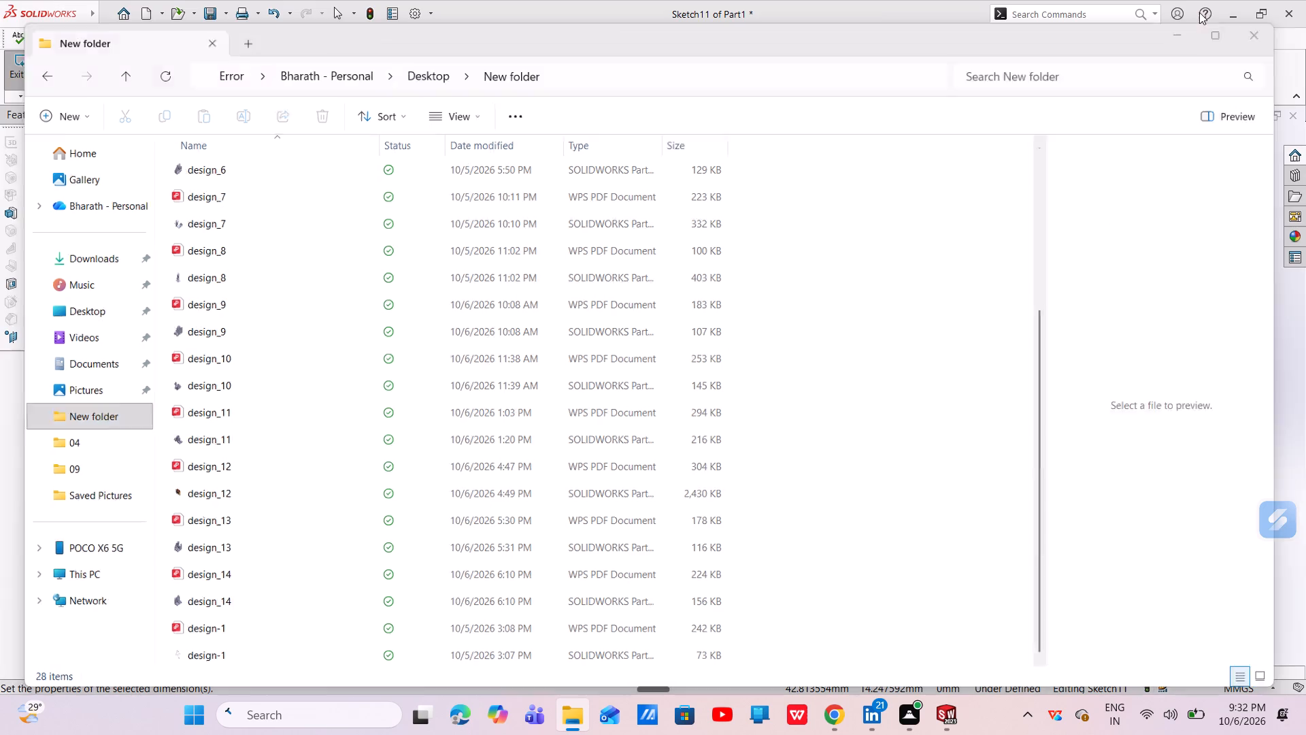
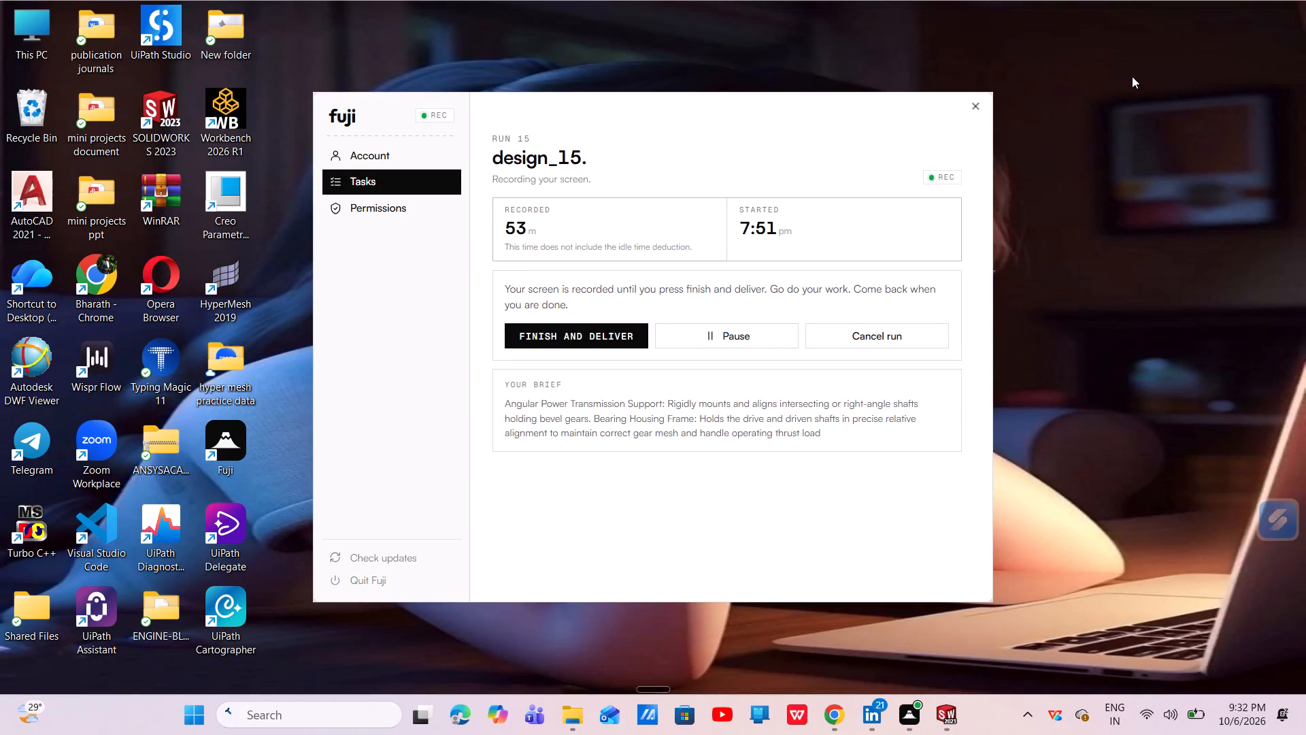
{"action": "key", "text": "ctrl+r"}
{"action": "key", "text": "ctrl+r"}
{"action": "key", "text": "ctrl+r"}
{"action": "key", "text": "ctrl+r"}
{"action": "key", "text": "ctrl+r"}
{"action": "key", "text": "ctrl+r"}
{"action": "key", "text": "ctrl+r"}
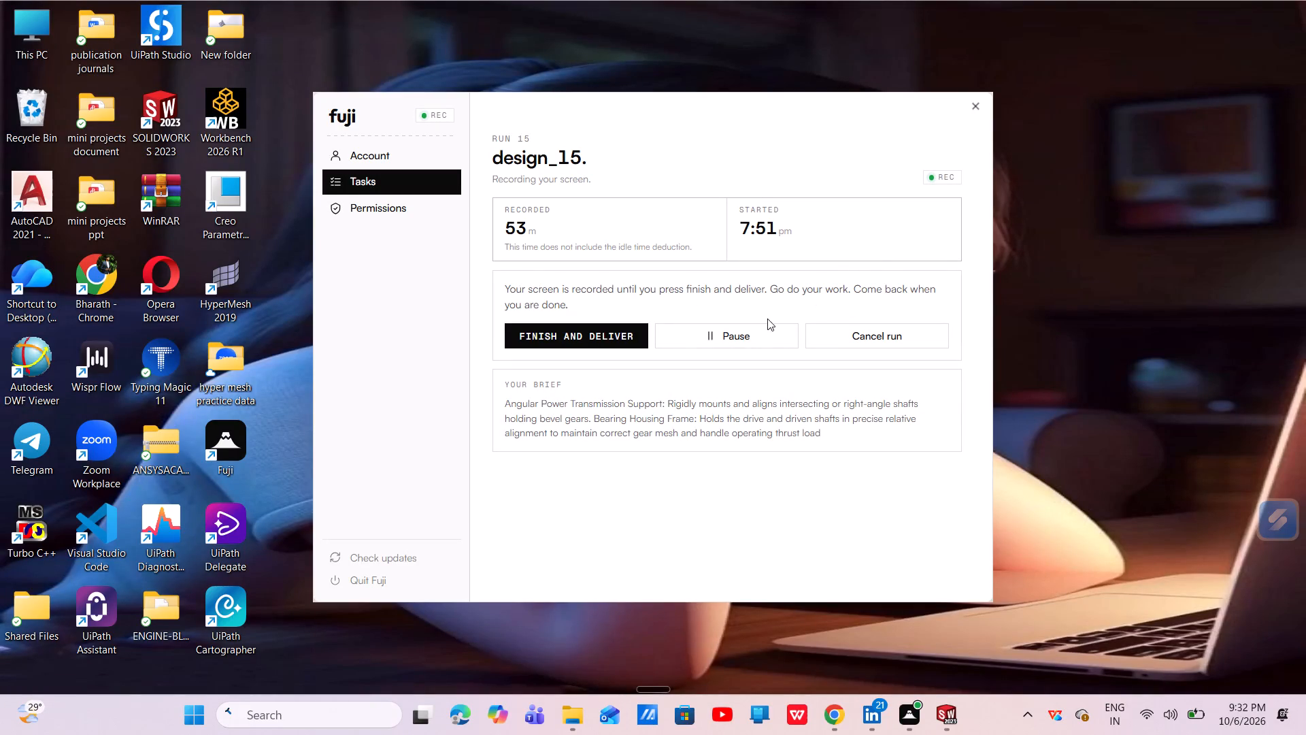
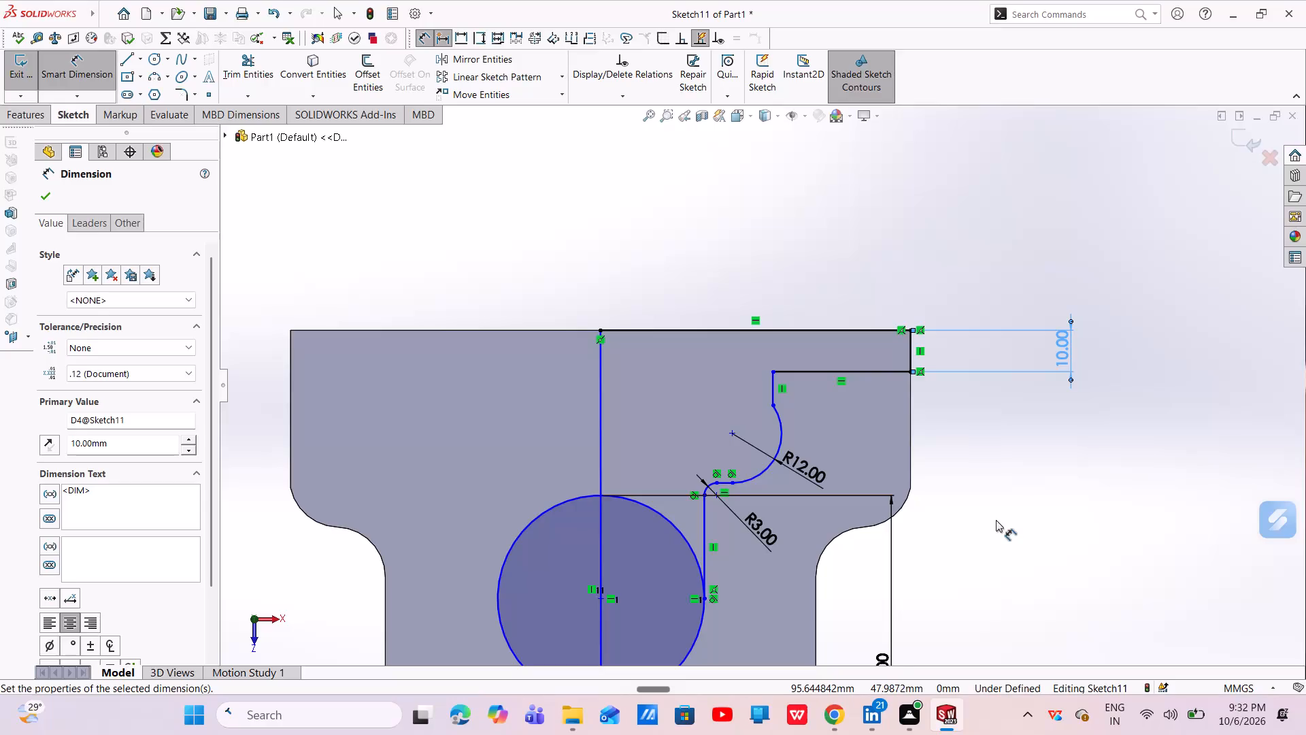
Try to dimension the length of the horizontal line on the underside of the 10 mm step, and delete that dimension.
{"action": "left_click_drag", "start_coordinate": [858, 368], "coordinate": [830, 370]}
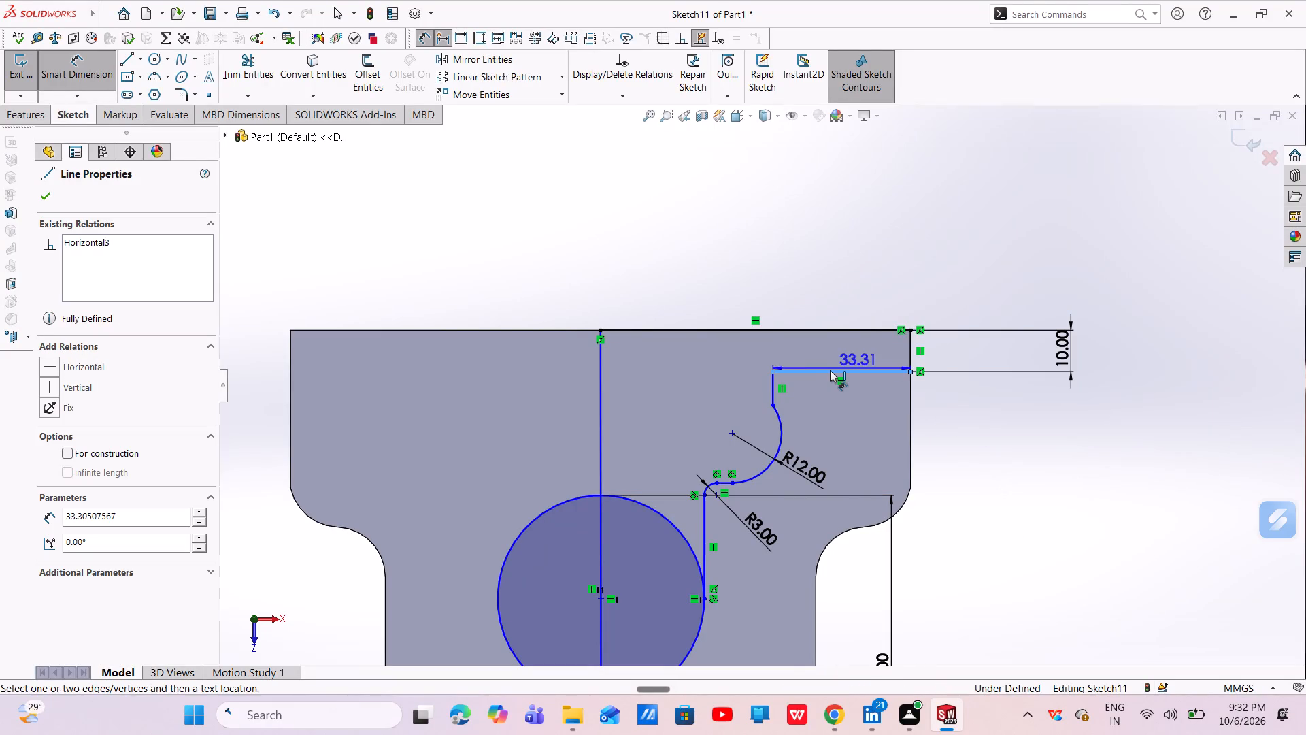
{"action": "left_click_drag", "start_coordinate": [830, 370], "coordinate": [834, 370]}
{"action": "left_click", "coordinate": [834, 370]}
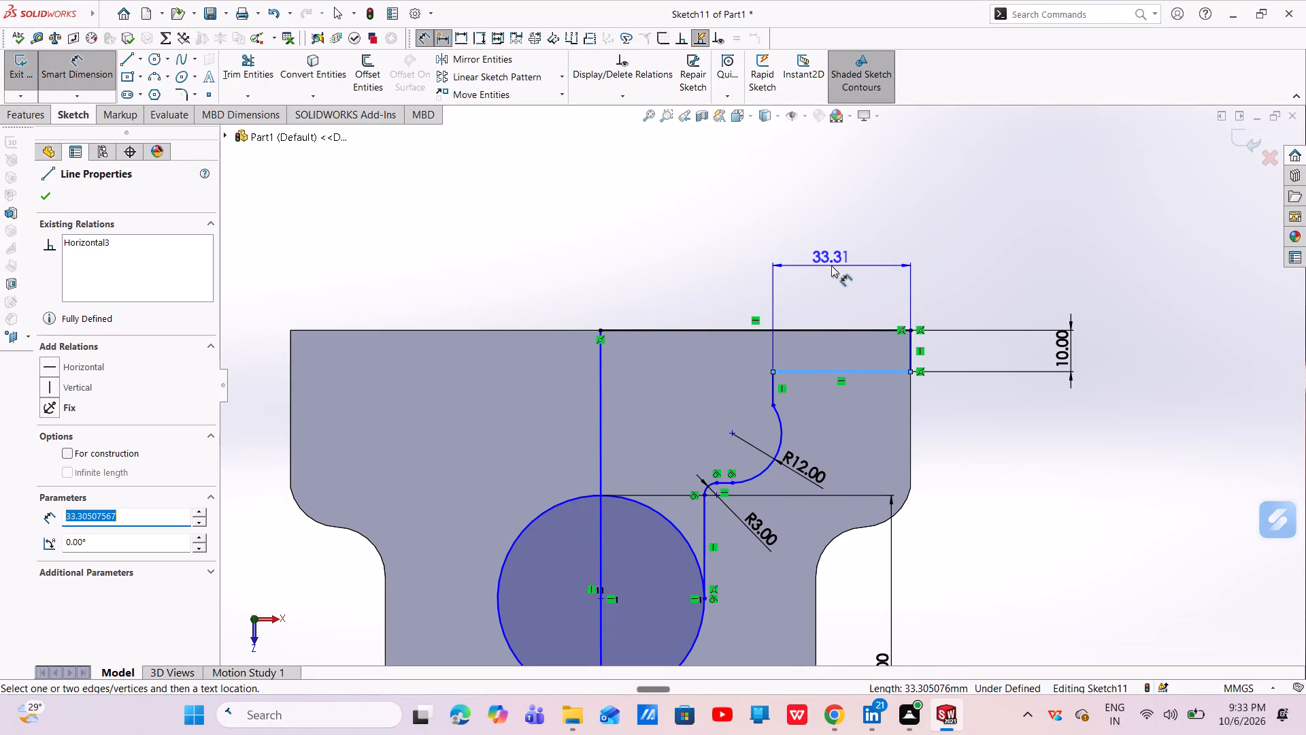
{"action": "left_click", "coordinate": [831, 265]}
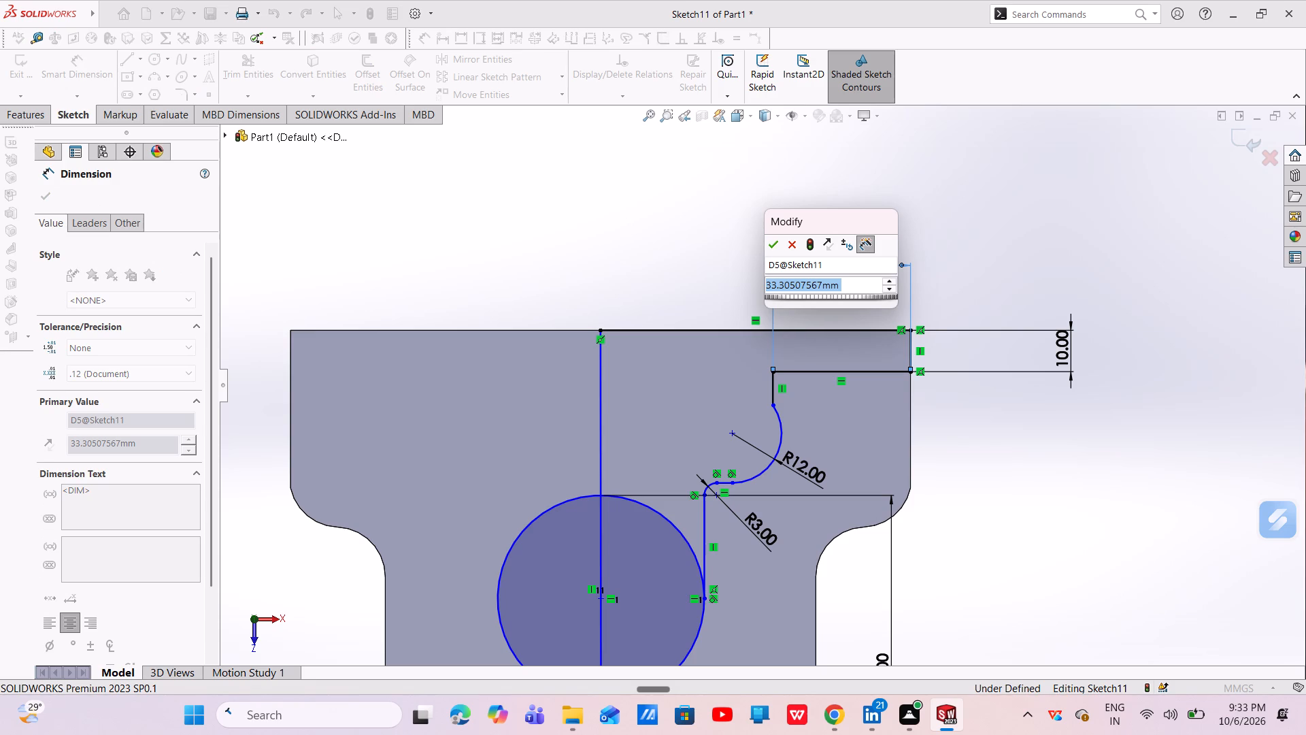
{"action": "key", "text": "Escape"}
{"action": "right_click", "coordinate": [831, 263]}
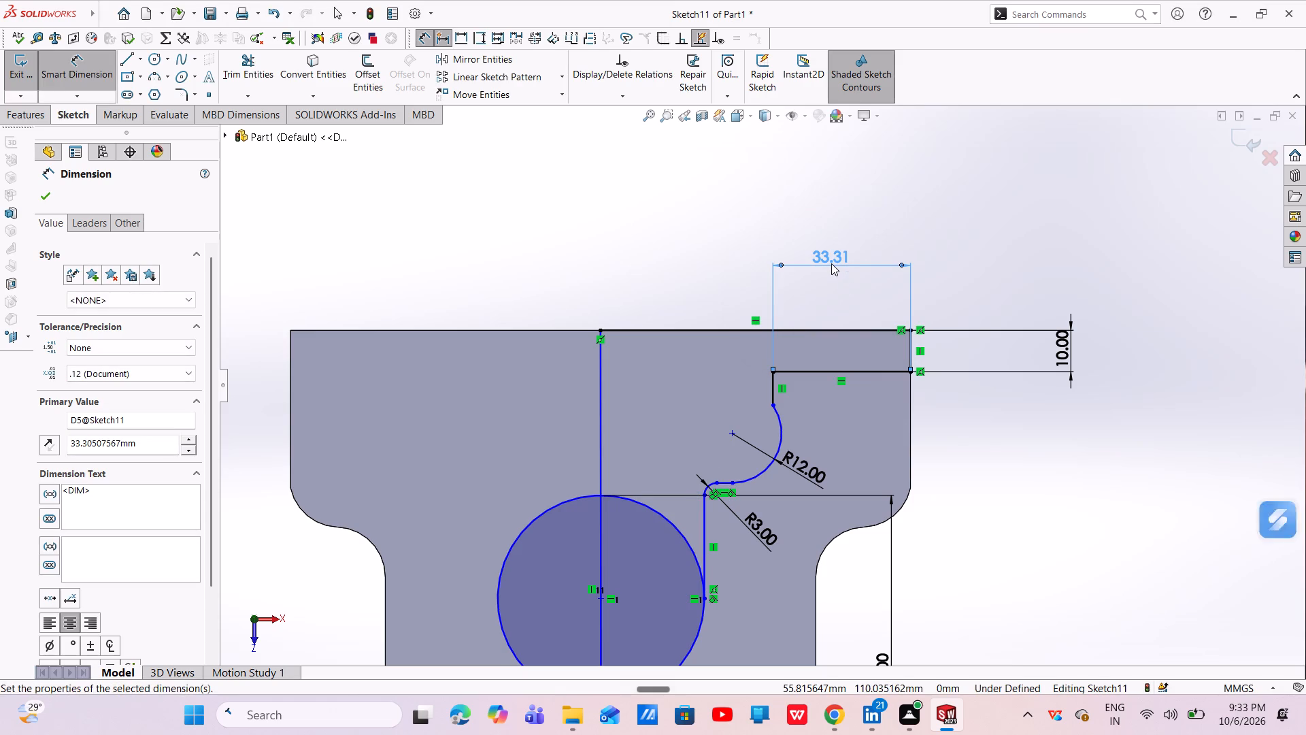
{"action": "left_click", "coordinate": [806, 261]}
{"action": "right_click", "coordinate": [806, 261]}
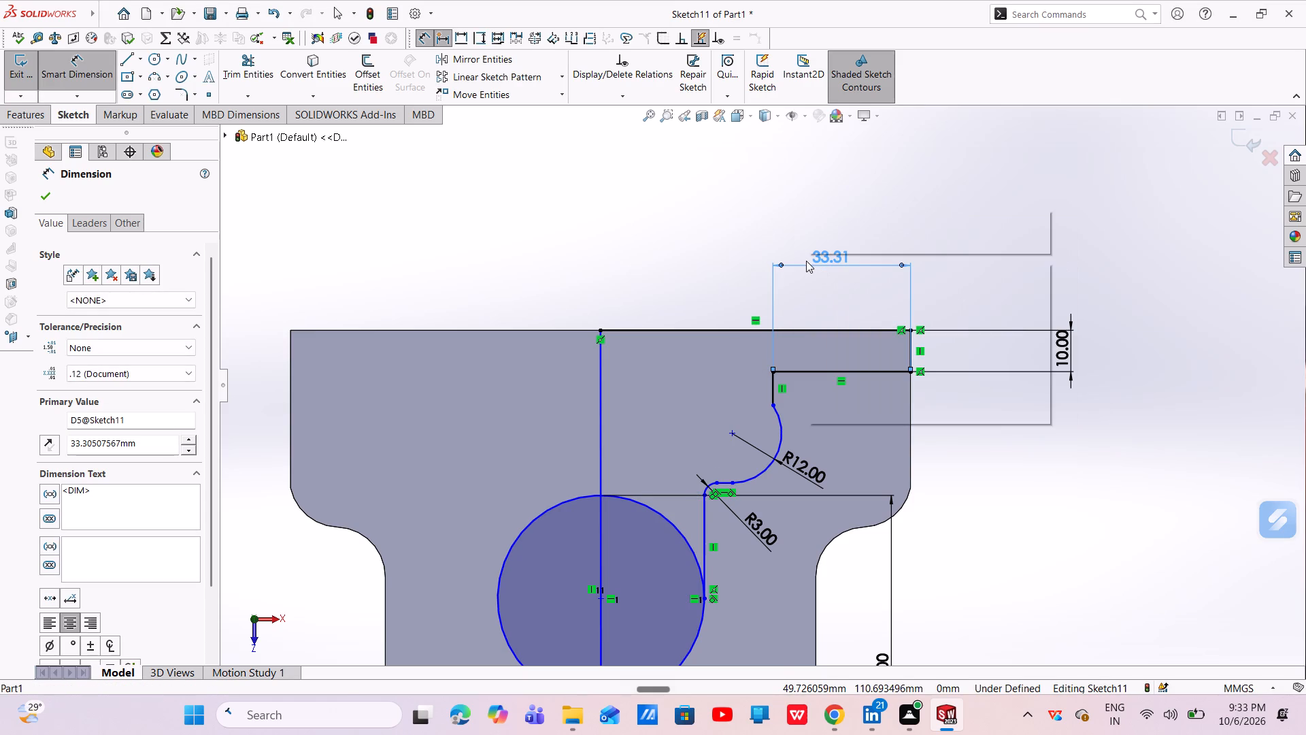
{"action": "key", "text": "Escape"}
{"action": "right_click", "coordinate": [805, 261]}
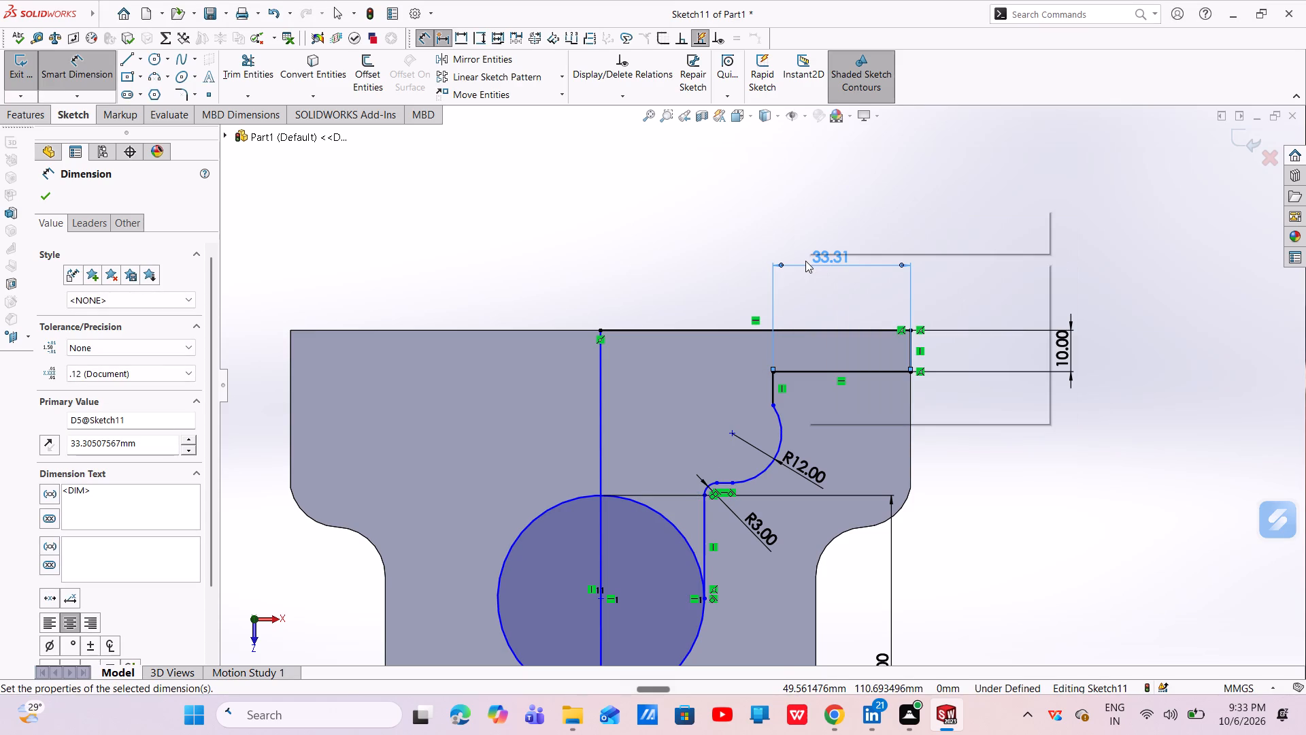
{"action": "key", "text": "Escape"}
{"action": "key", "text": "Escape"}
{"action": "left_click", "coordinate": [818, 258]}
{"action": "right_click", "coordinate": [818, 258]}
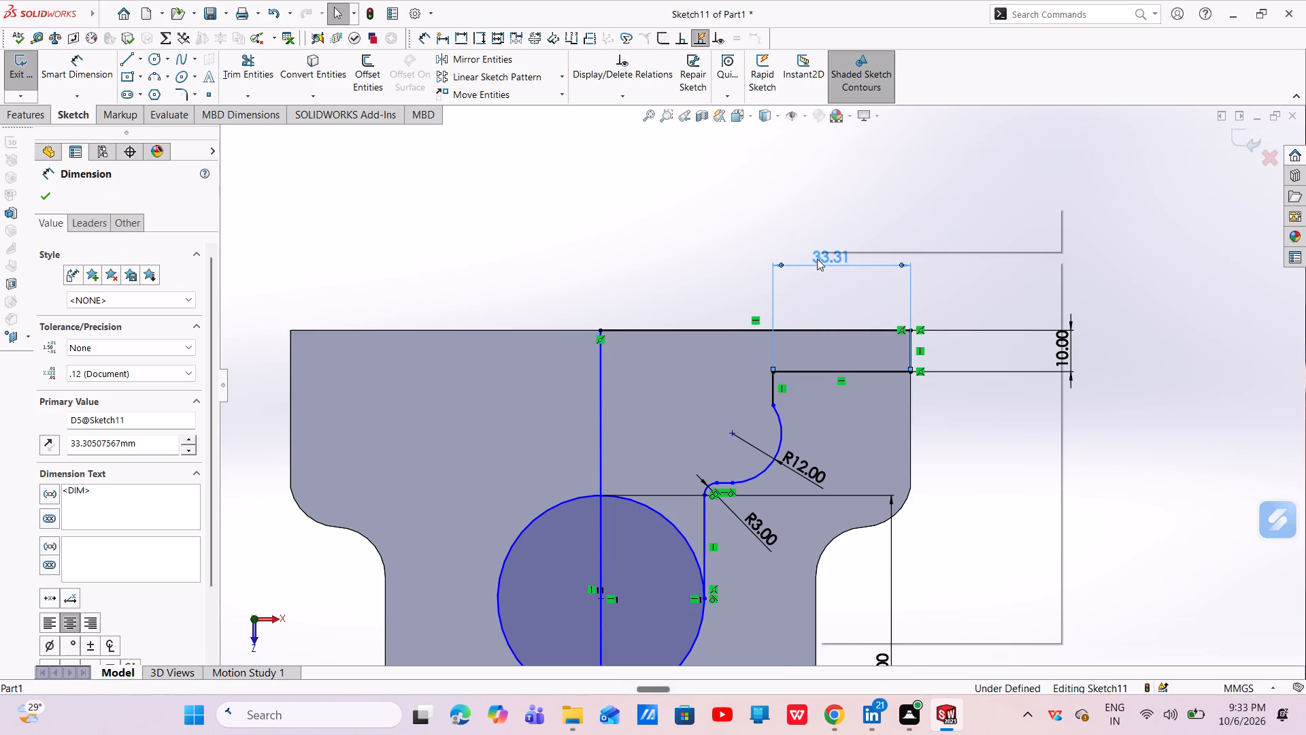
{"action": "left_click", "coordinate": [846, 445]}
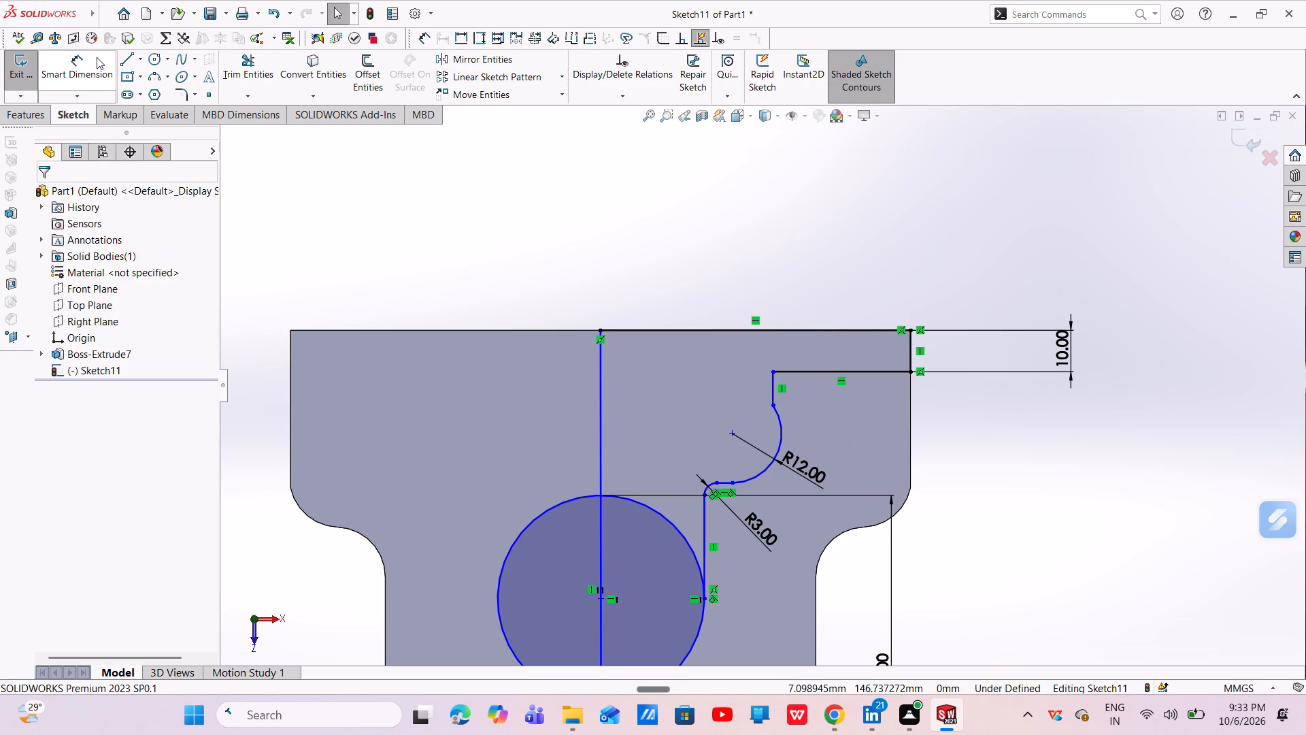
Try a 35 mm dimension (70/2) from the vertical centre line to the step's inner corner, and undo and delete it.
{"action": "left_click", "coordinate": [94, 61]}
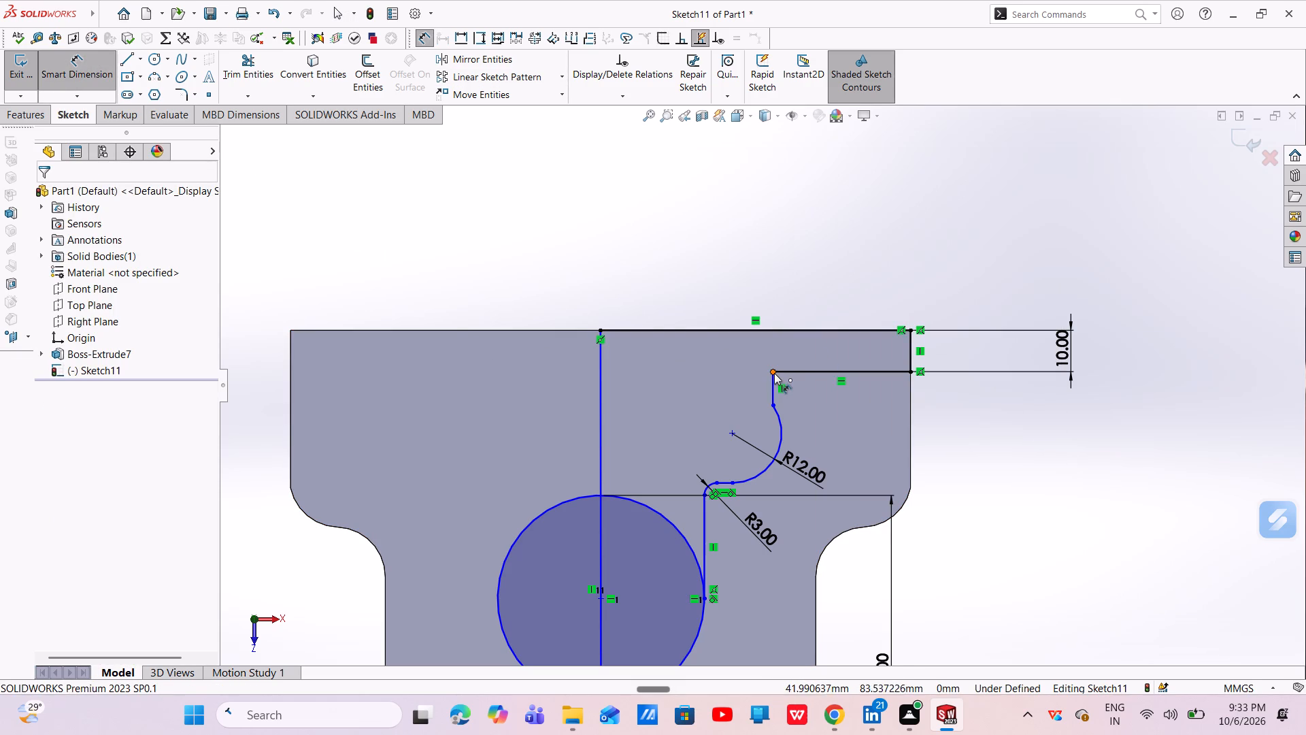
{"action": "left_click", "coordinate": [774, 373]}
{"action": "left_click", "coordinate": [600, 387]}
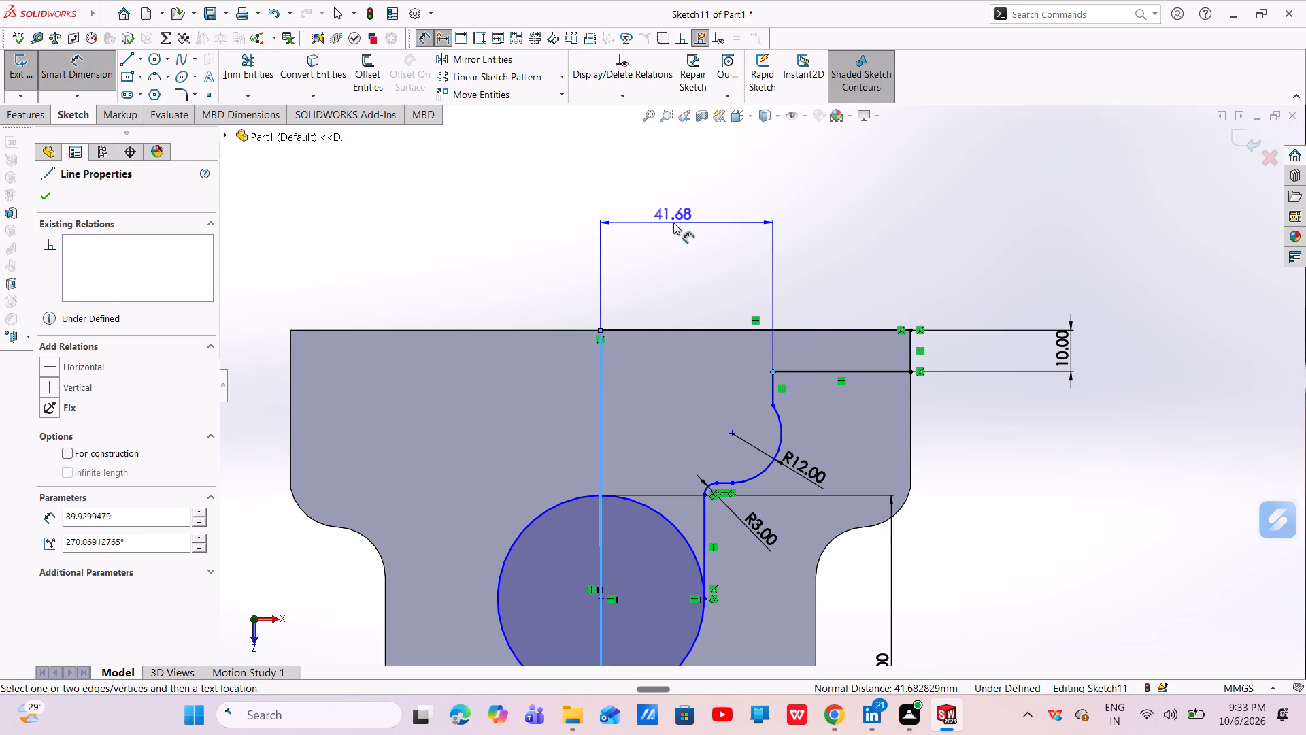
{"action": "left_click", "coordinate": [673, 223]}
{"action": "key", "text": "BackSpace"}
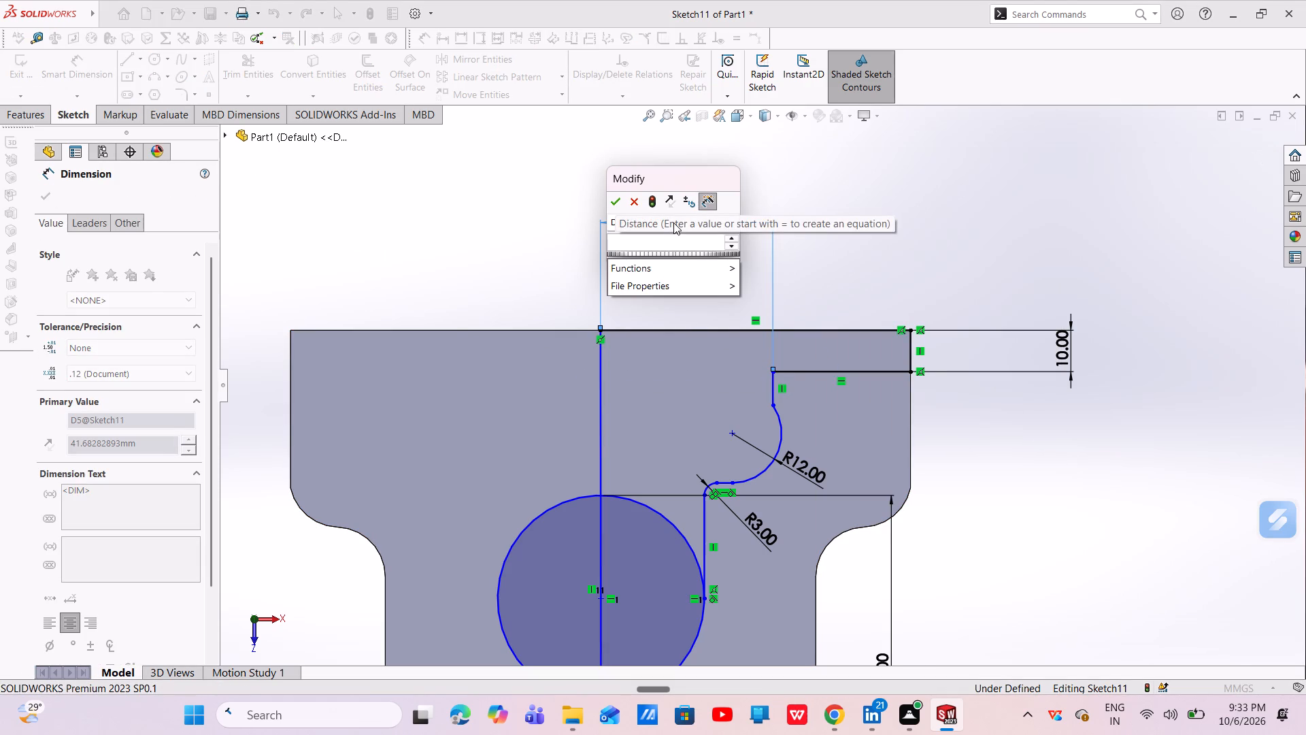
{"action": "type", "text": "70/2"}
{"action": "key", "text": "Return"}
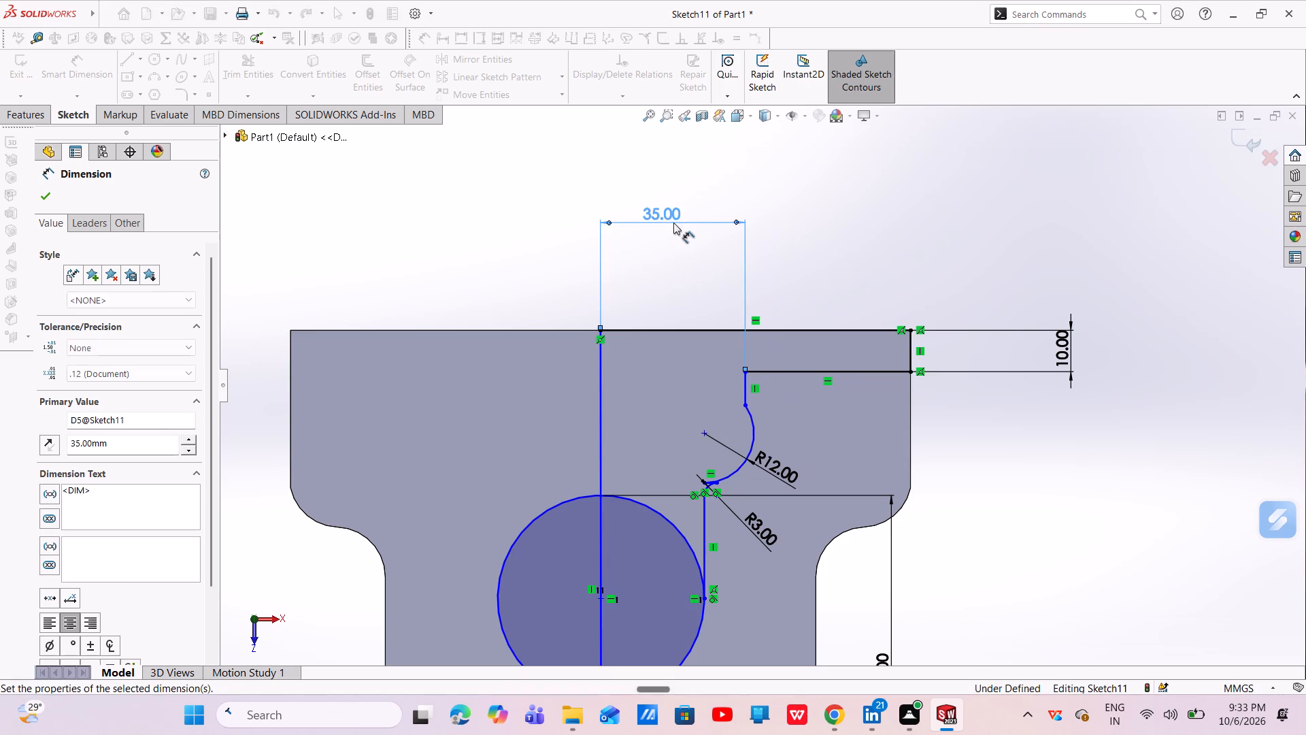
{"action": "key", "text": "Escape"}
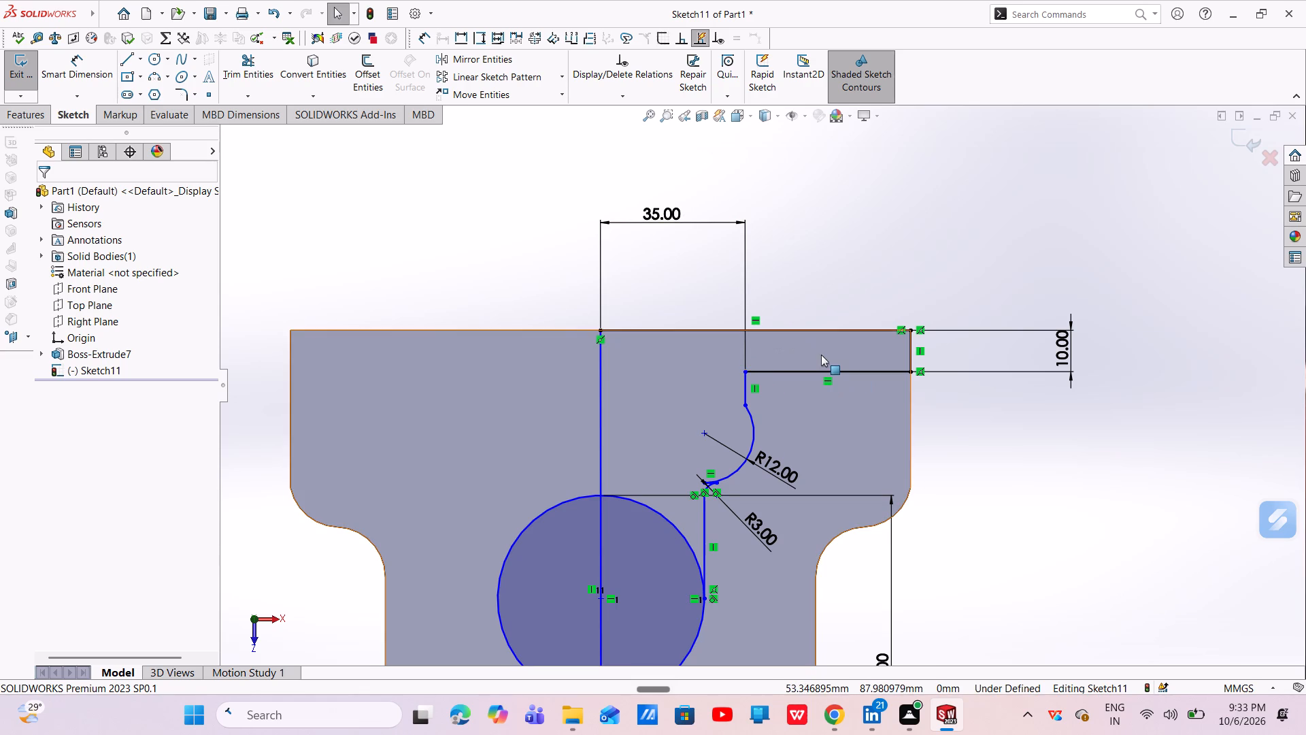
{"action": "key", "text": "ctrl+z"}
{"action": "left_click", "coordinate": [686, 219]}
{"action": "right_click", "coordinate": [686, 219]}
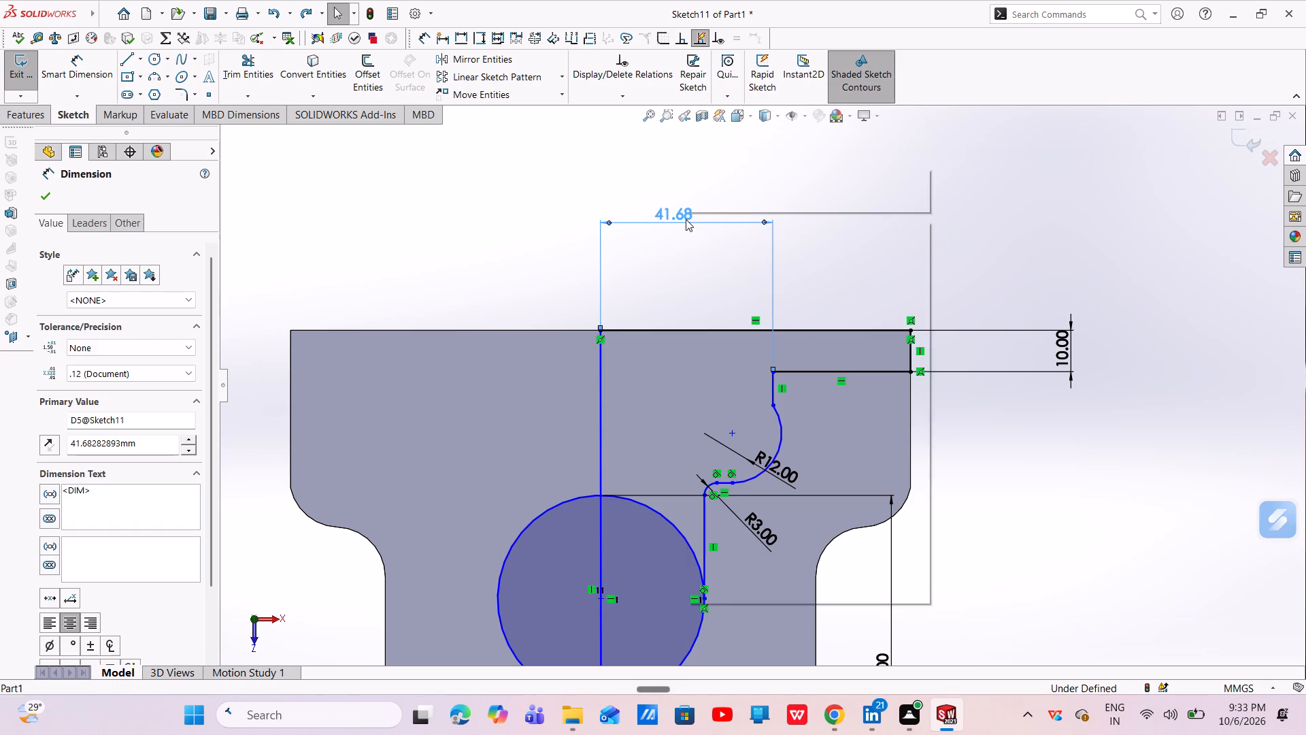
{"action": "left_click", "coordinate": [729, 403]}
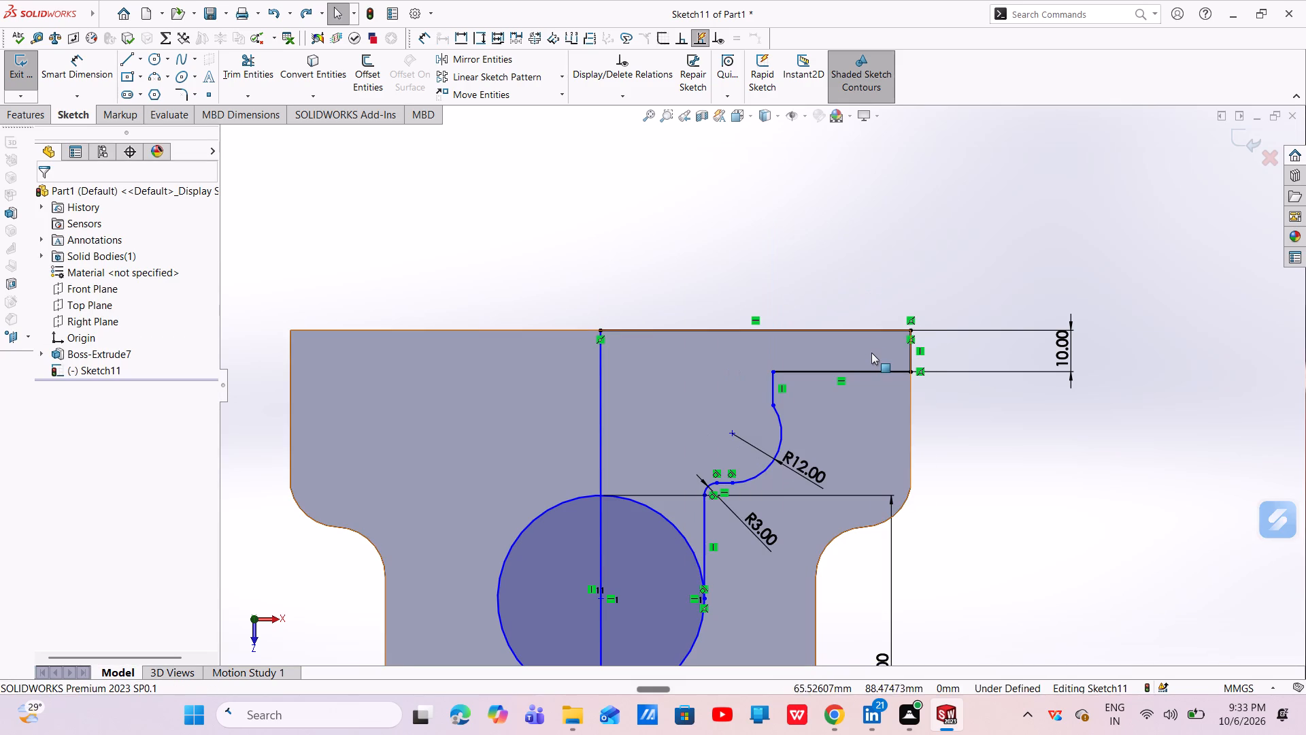
Delete the horizontal sketch line along the plate's top edge between the centre line and the corner.
{"action": "scroll", "coordinate": [869, 352], "scroll_direction": "up", "scroll_amount": 1}
{"action": "left_click", "coordinate": [648, 338]}
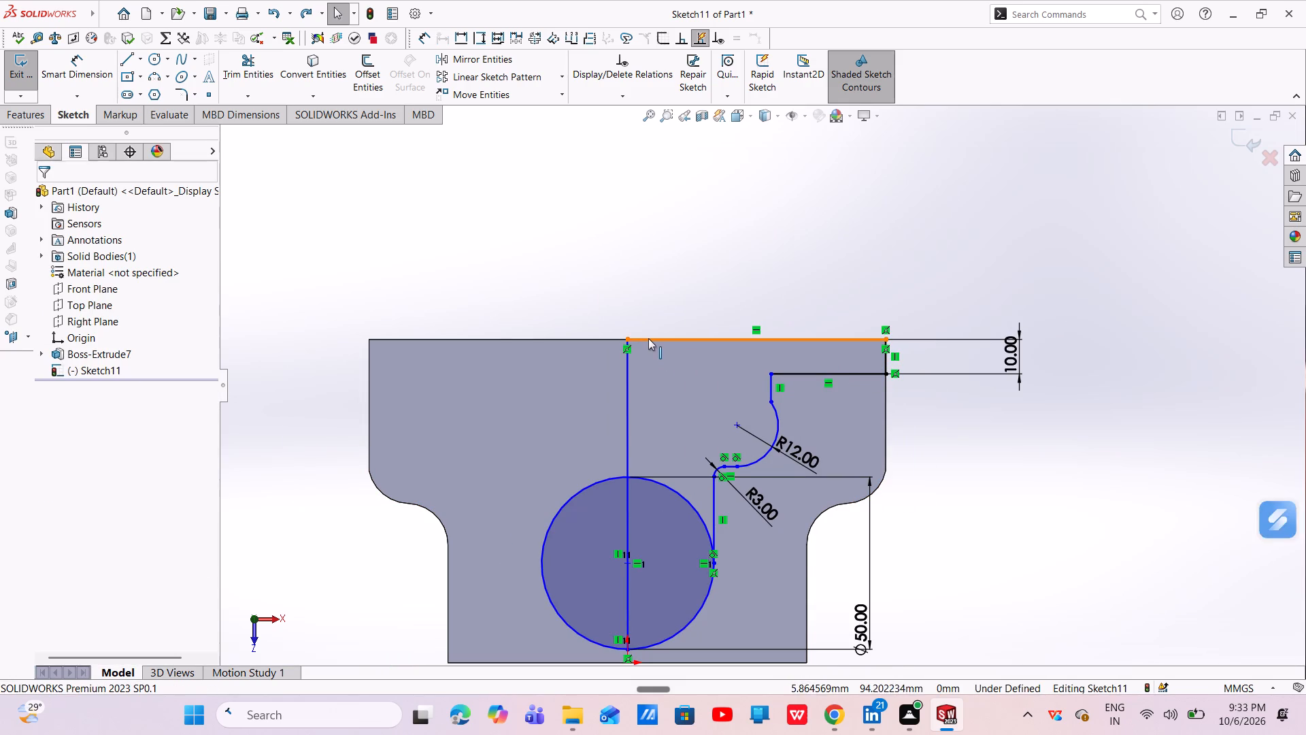
{"action": "right_click", "coordinate": [648, 338]}
{"action": "left_click", "coordinate": [676, 555]}
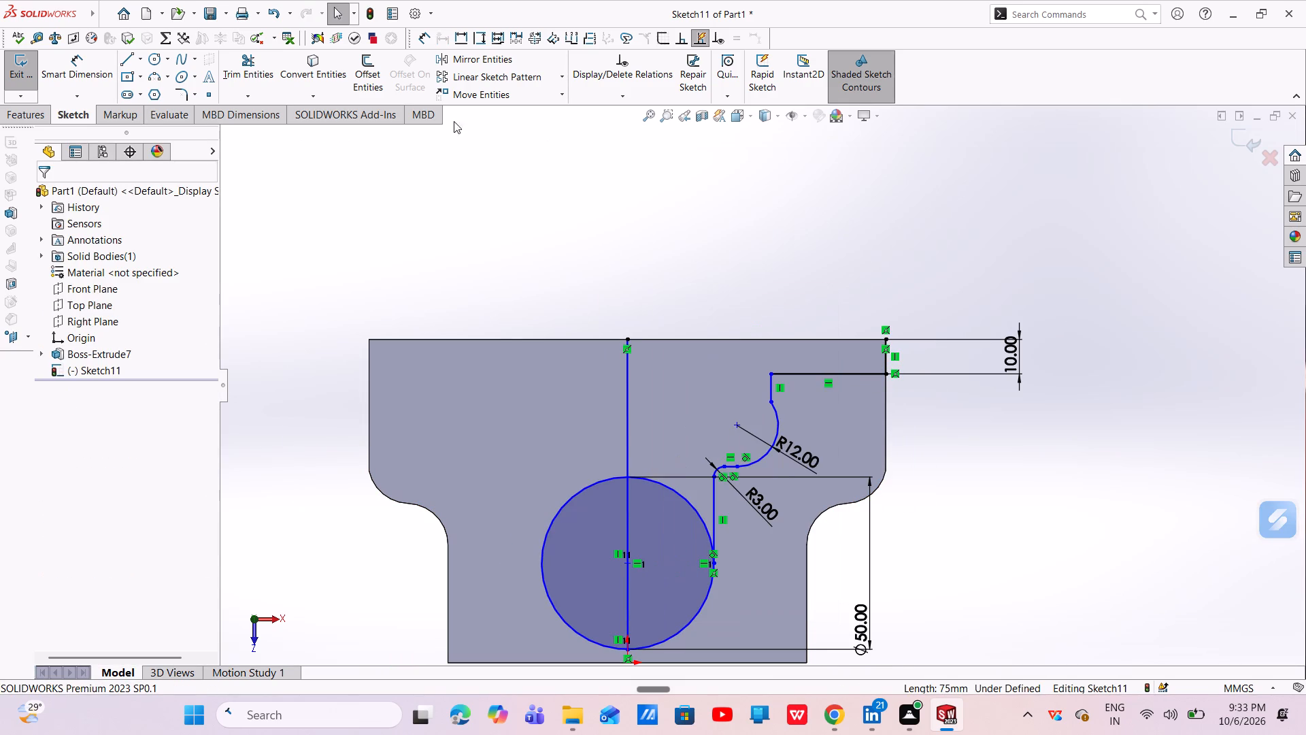
Sketch connected lines from the step's outer top corner about 40 mm along the top edge, 10 mm down, and about 35 mm across to the centre line.
{"action": "left_click", "coordinate": [120, 56]}
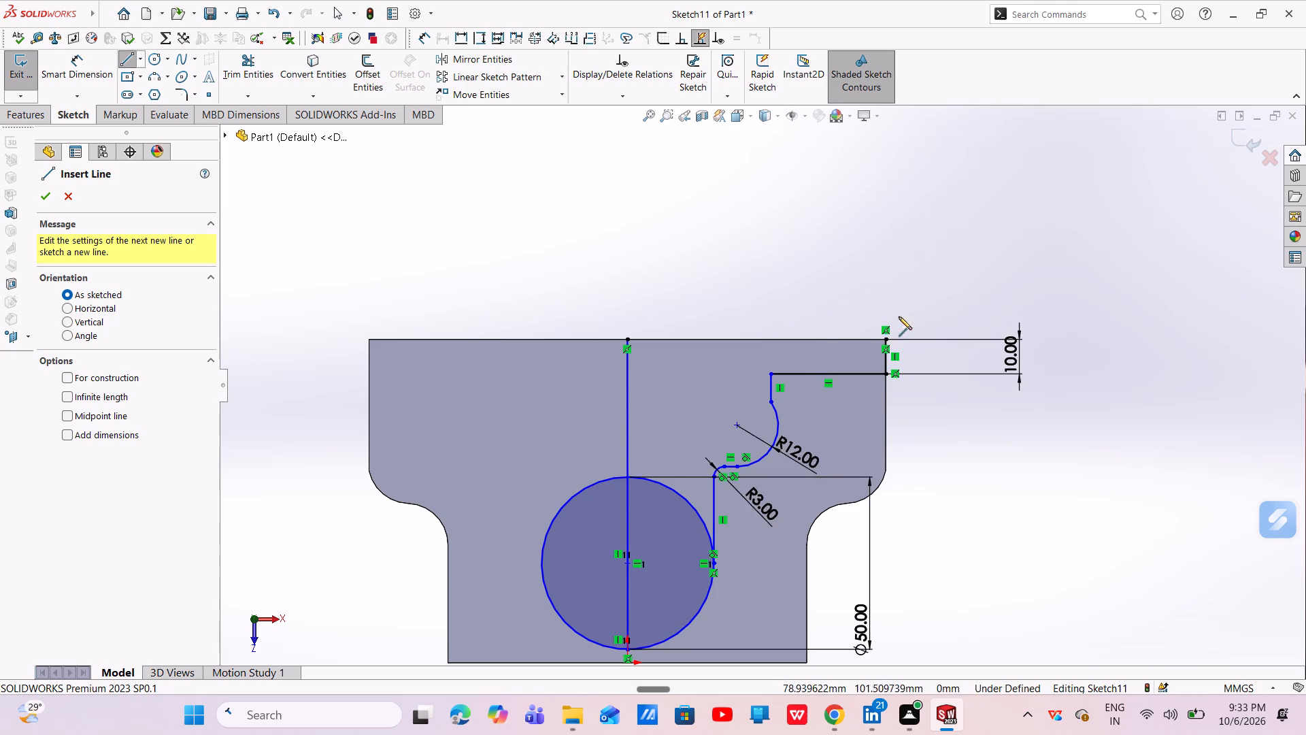
{"action": "left_click", "coordinate": [885, 339]}
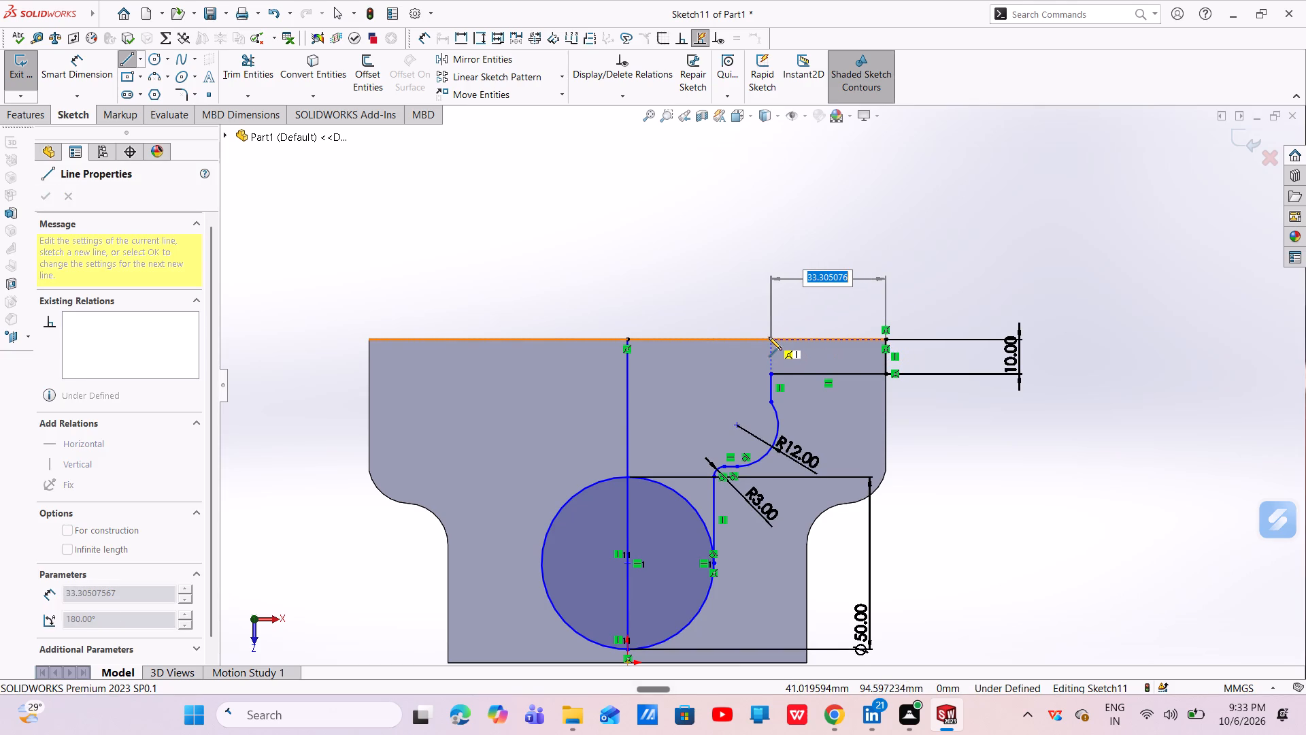
{"action": "left_click", "coordinate": [769, 337]}
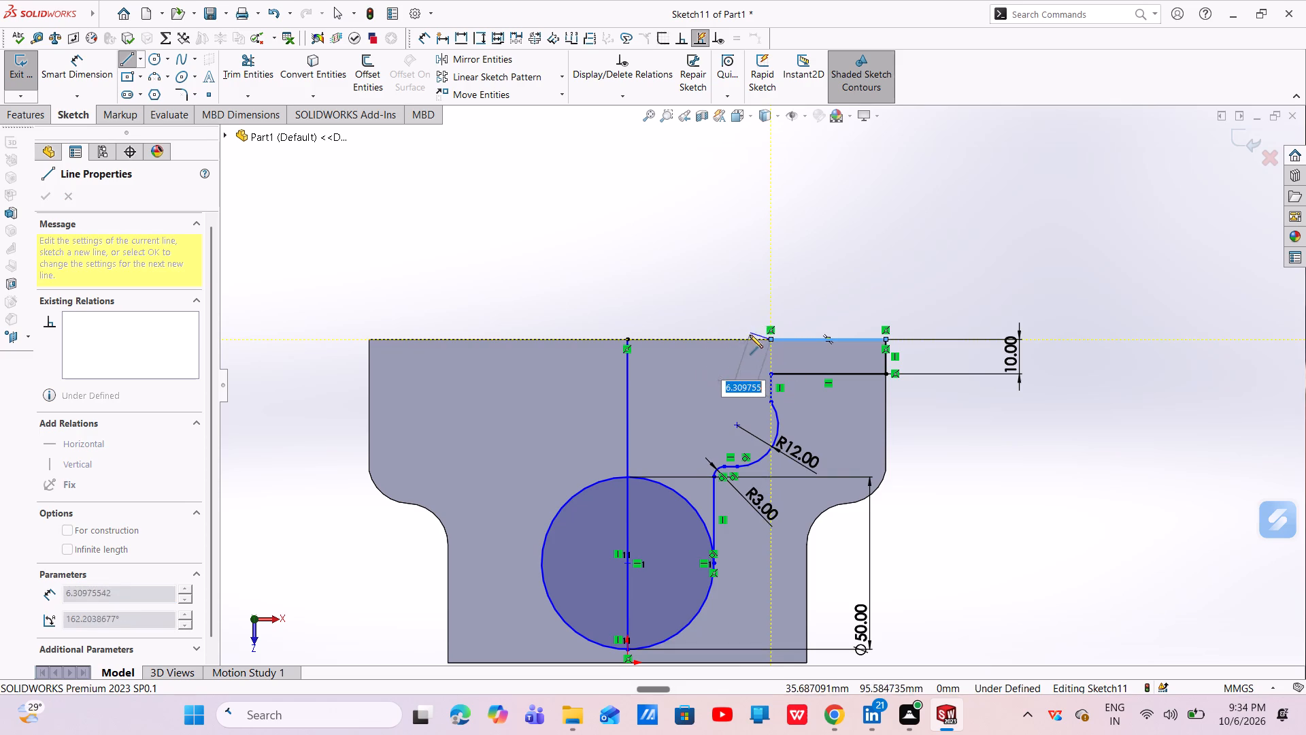
{"action": "left_click", "coordinate": [747, 338]}
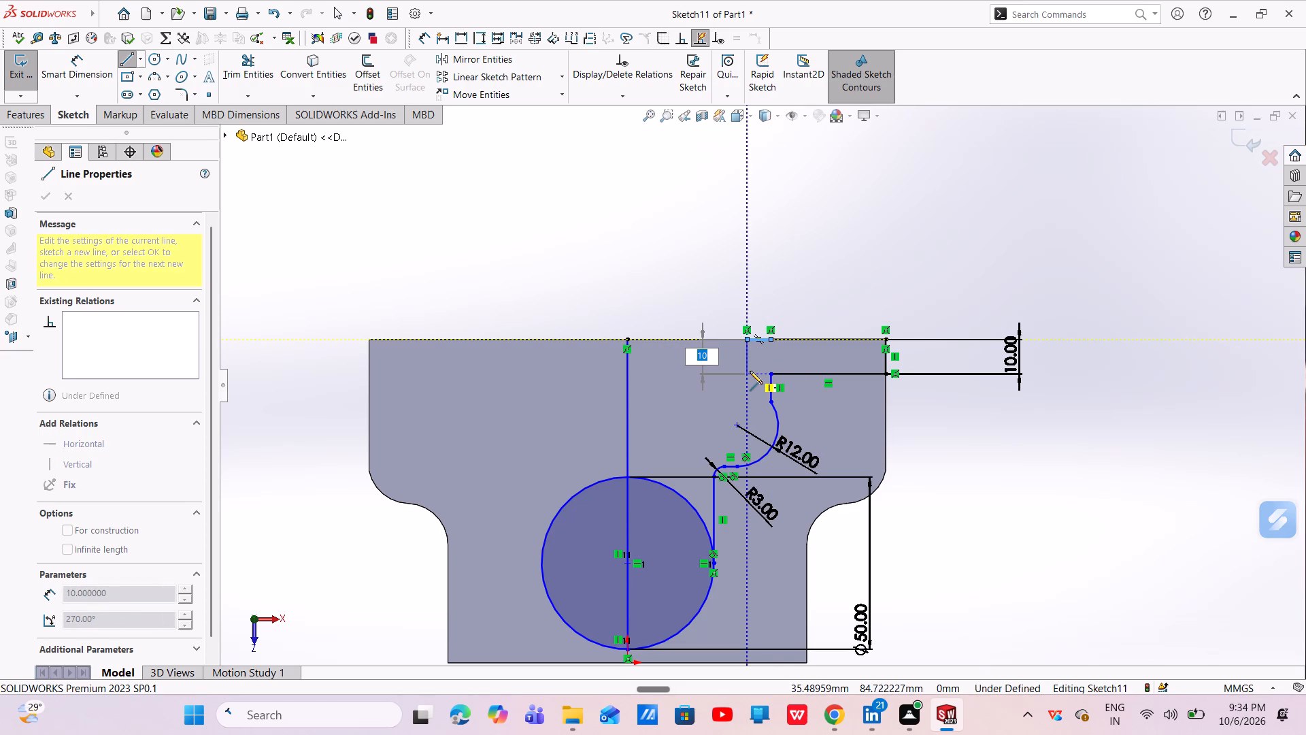
{"action": "left_click", "coordinate": [748, 371]}
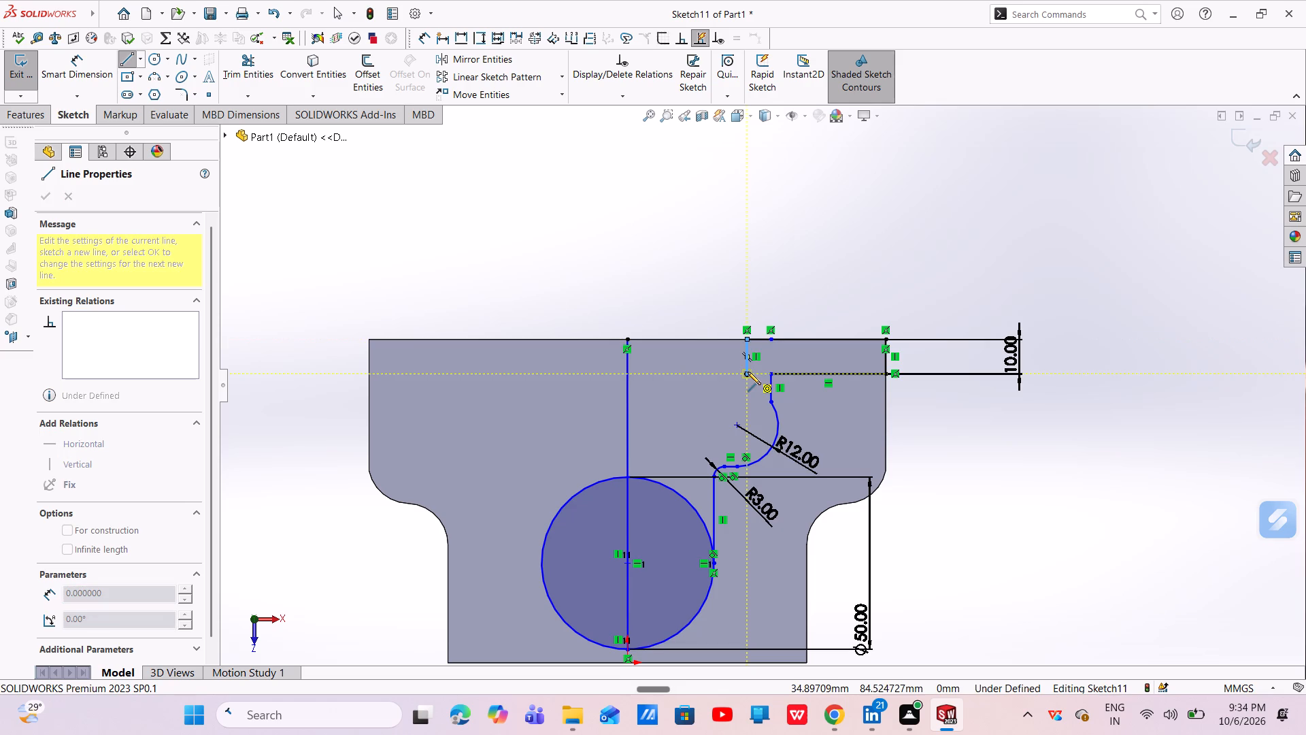
{"action": "left_click", "coordinate": [629, 374]}
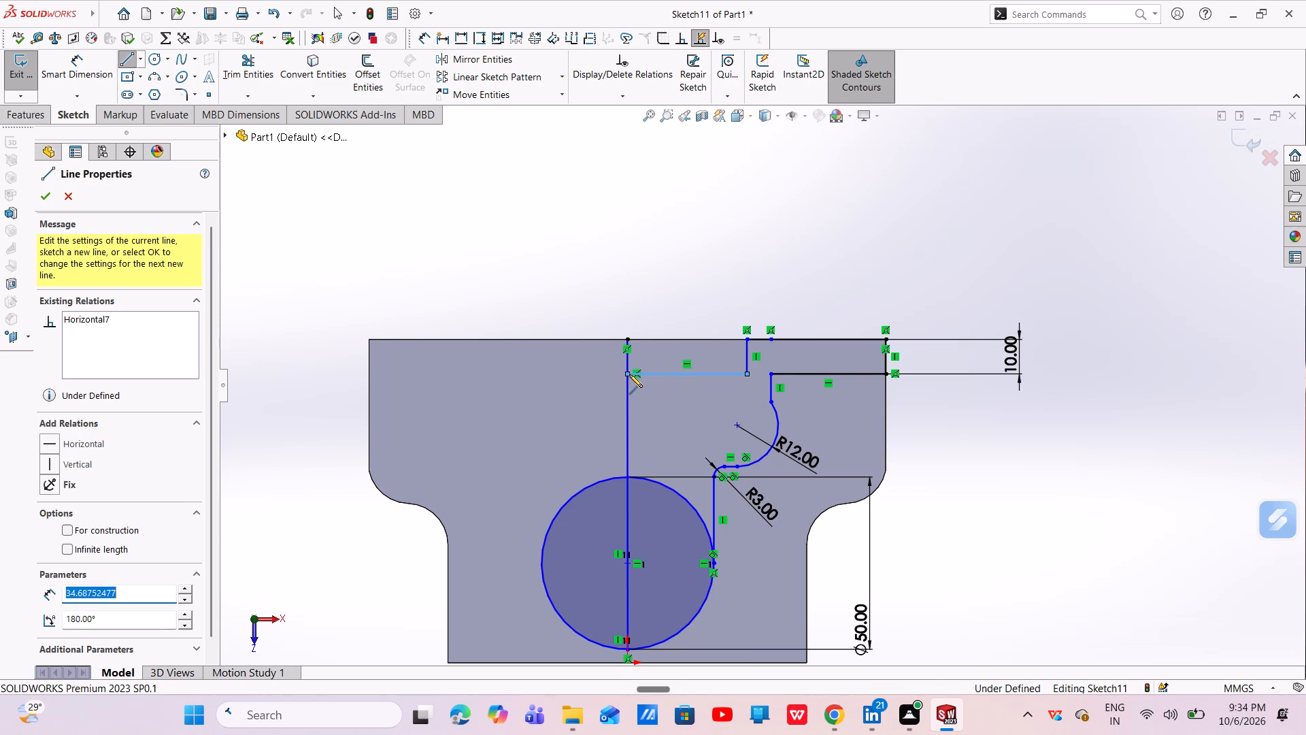
{"action": "key", "text": "Escape"}
{"action": "key", "text": "Escape"}
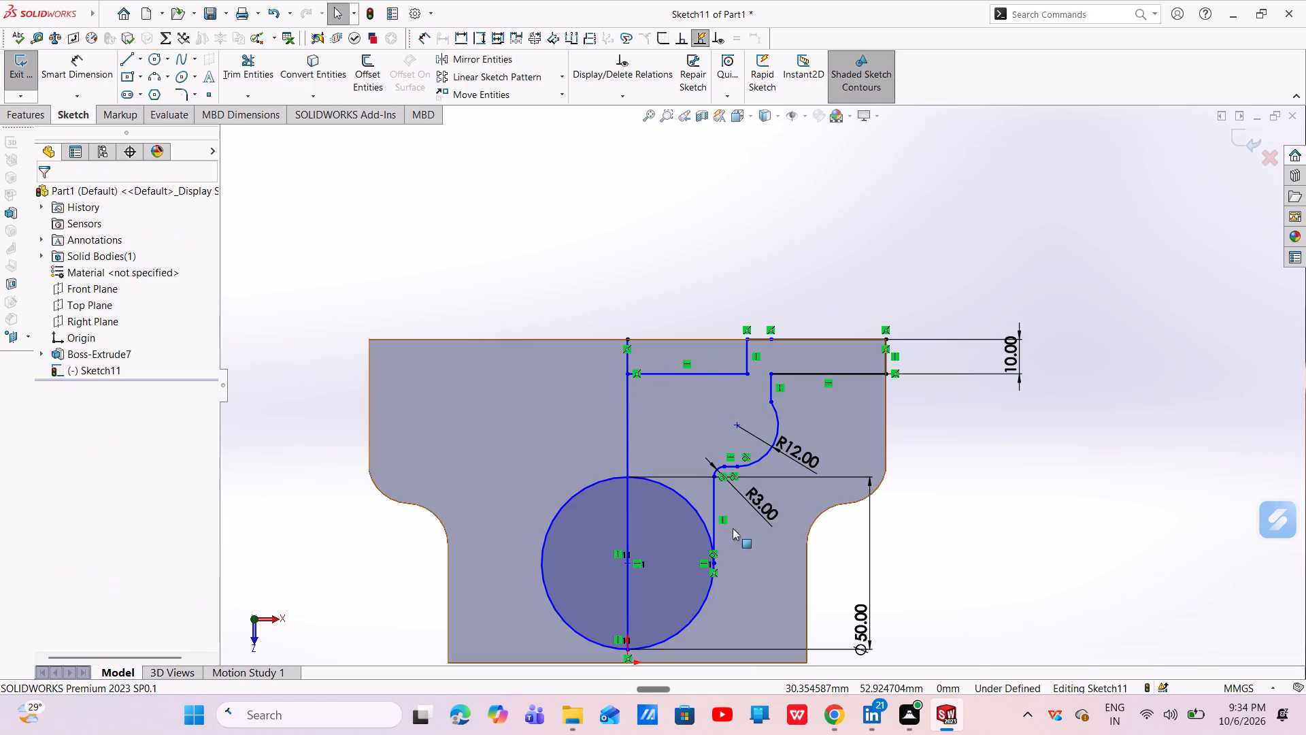
Mirror the half profile's lines and the R12 and R3 arcs about the vertical centre line, excluding the 50 mm circle.
{"action": "scroll", "coordinate": [728, 540], "scroll_direction": "up", "scroll_amount": 2}
{"action": "scroll", "coordinate": [724, 529], "scroll_direction": "down", "scroll_amount": 2}
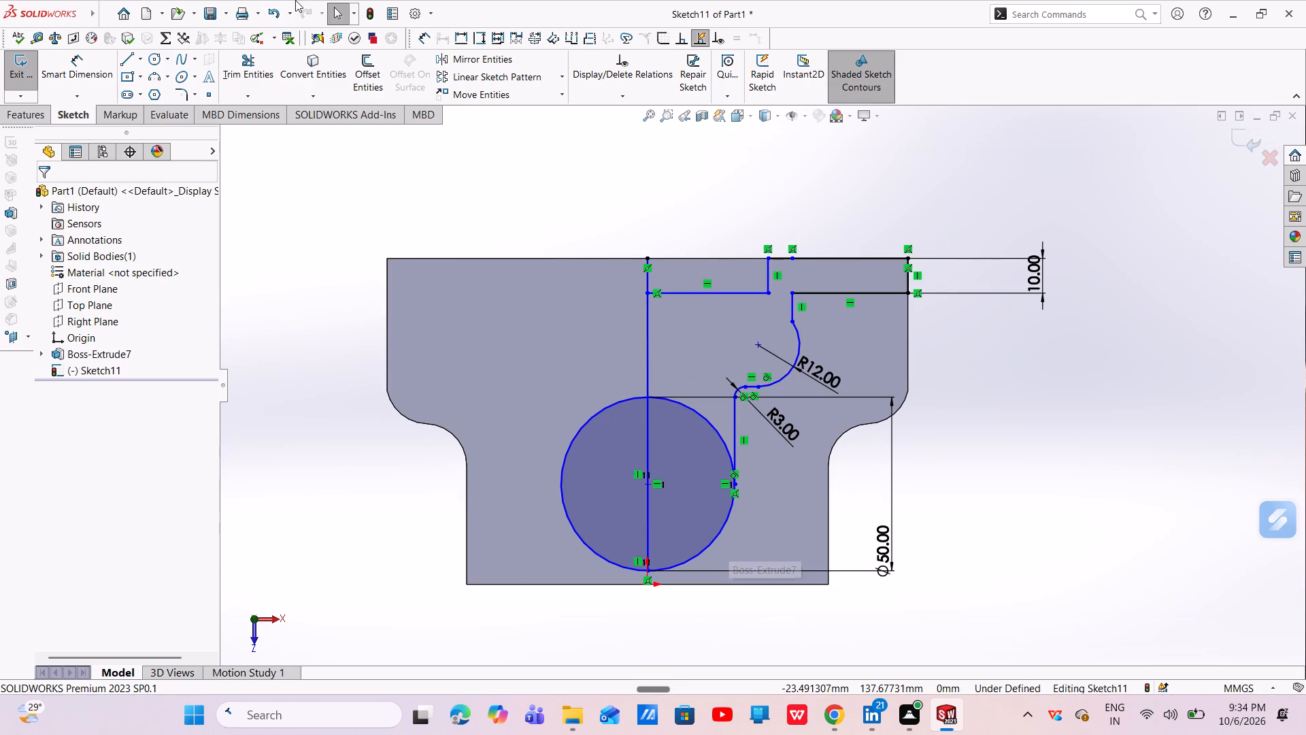
{"action": "left_click", "coordinate": [507, 58]}
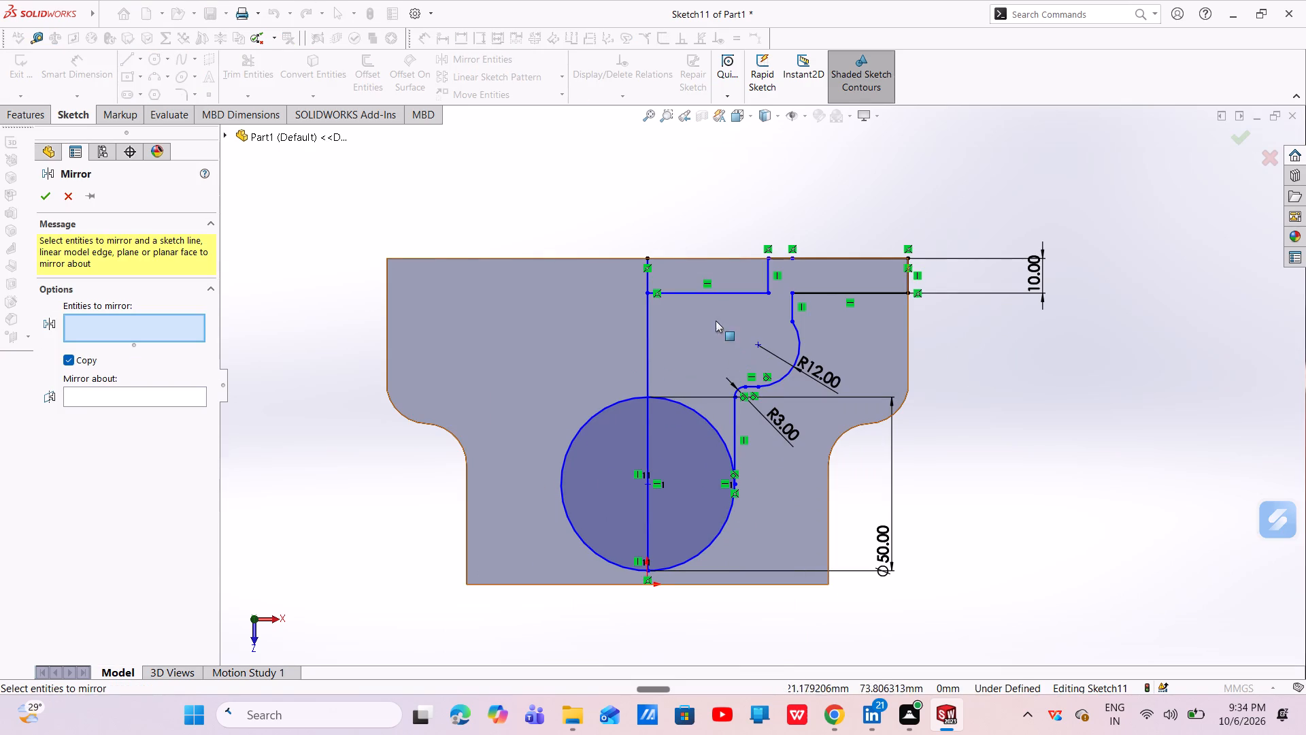
{"action": "left_click", "coordinate": [701, 297]}
{"action": "left_click", "coordinate": [767, 270]}
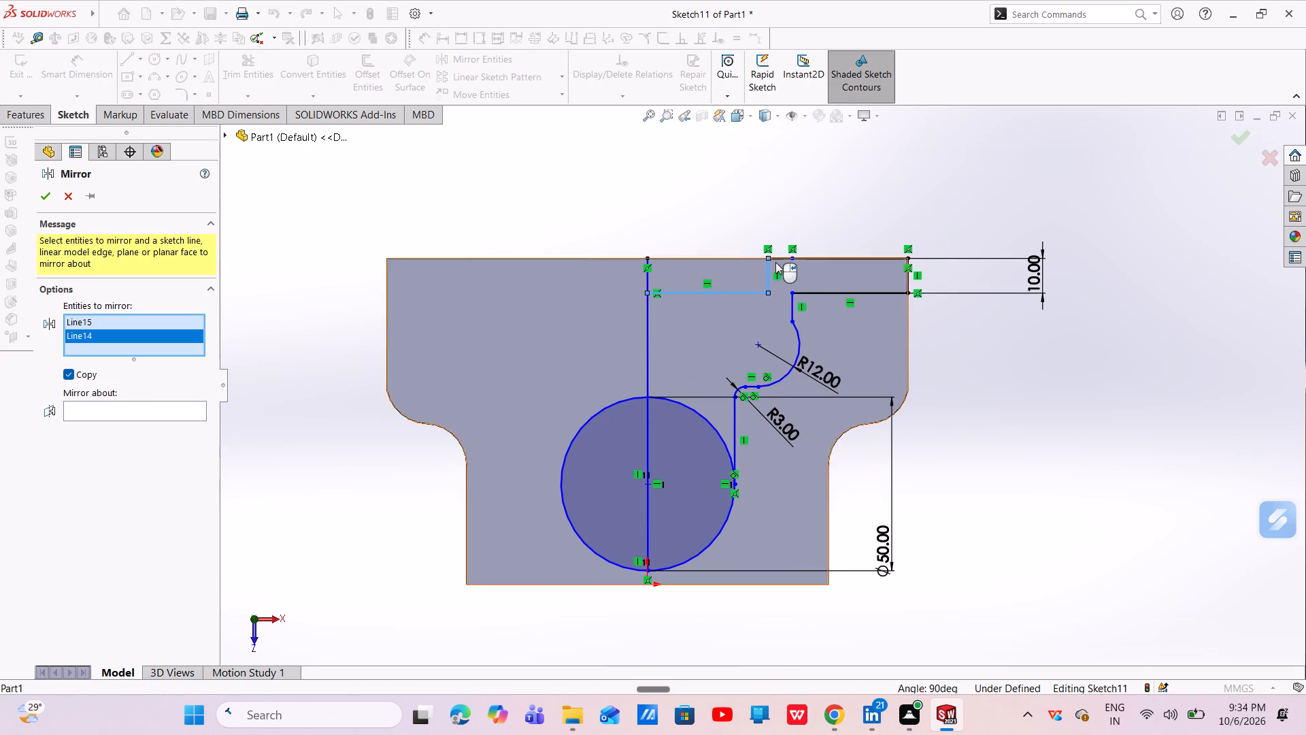
{"action": "left_click", "coordinate": [778, 259]}
{"action": "left_click", "coordinate": [843, 257]}
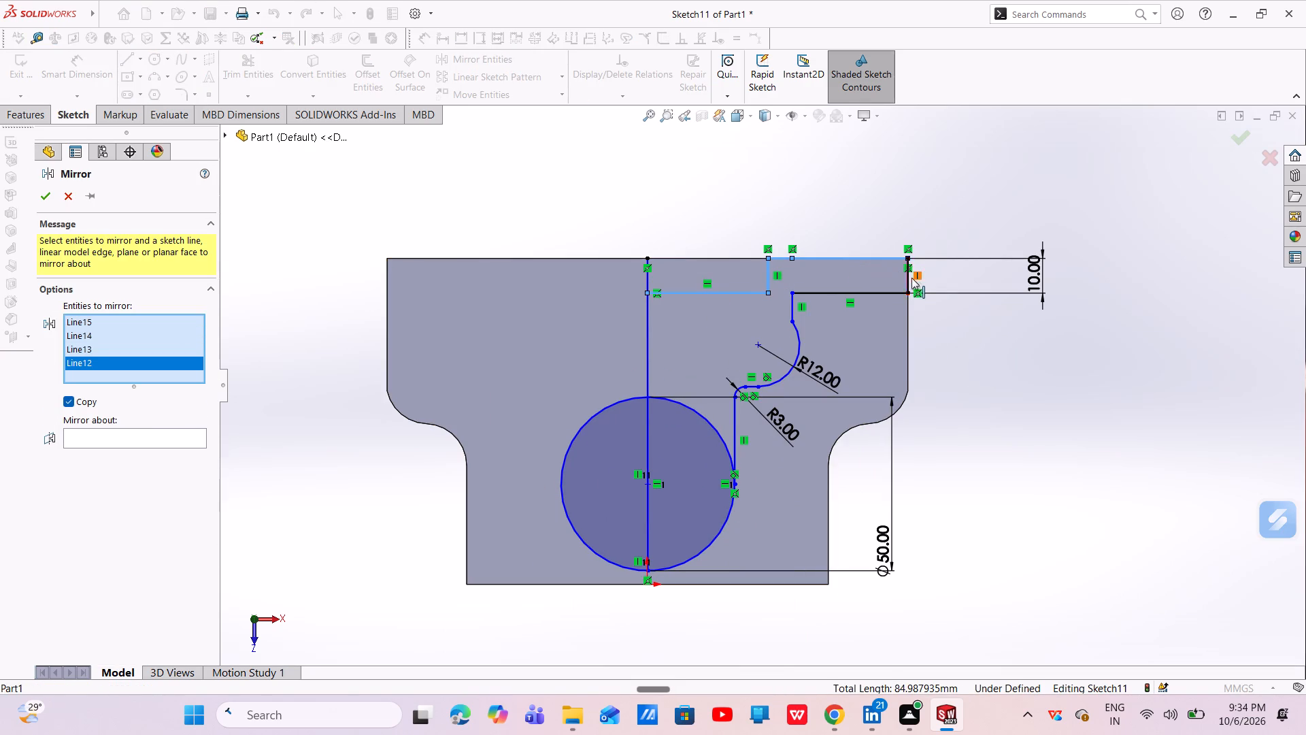
{"action": "left_click", "coordinate": [909, 276]}
{"action": "left_click", "coordinate": [884, 291]}
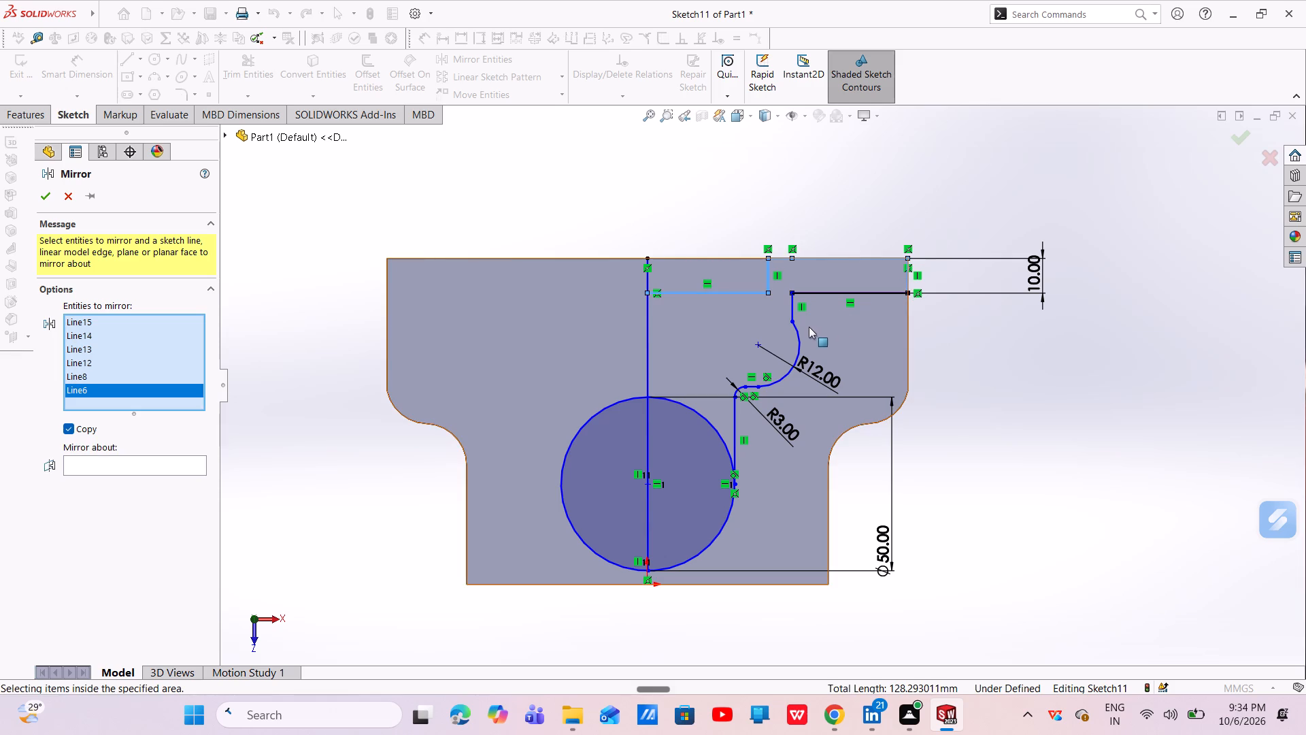
{"action": "left_click", "coordinate": [789, 309]}
{"action": "left_click", "coordinate": [798, 333]}
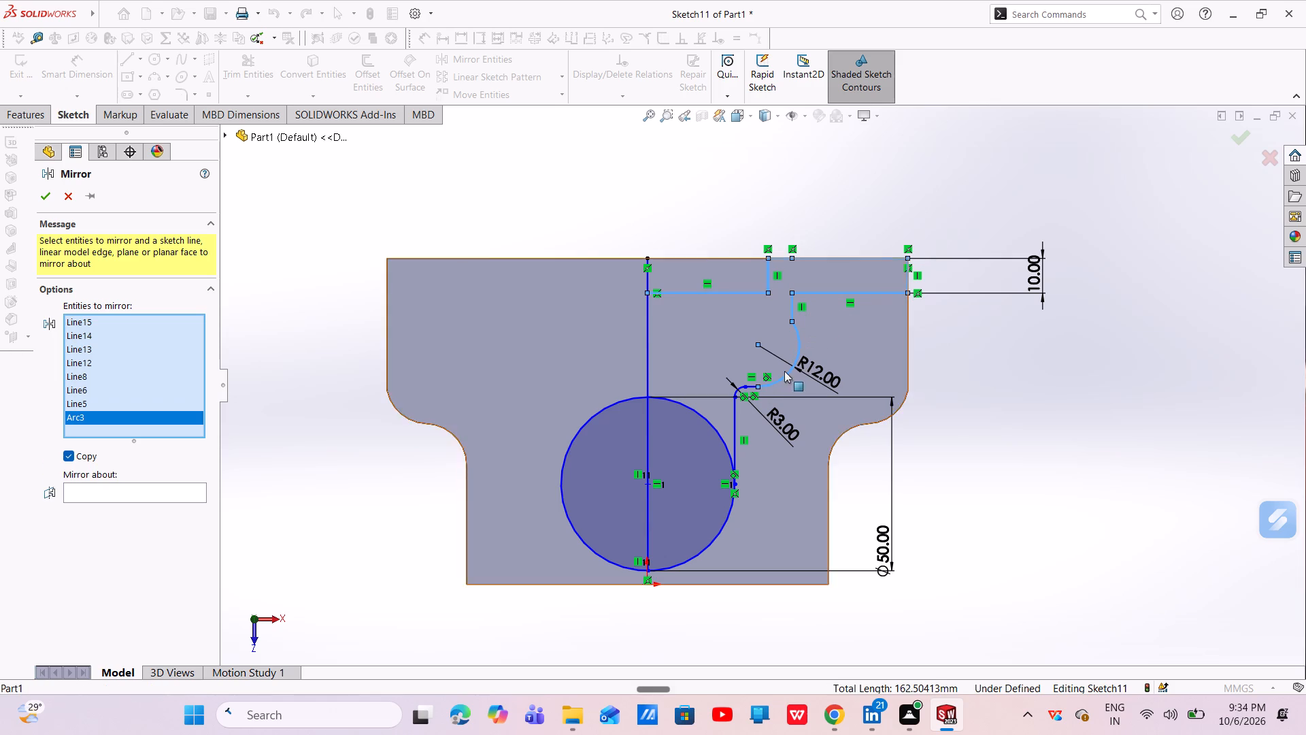
{"action": "left_click", "coordinate": [751, 384]}
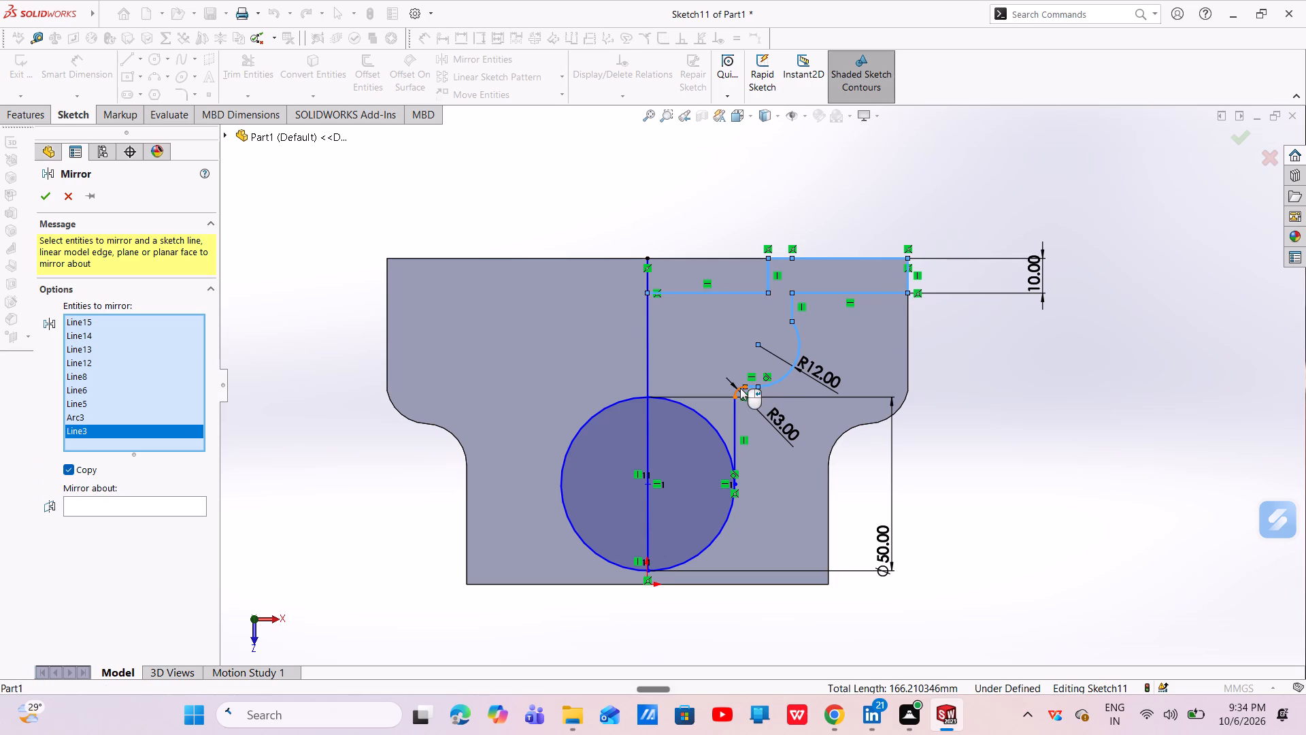
{"action": "left_click", "coordinate": [740, 388]}
{"action": "left_click", "coordinate": [735, 418]}
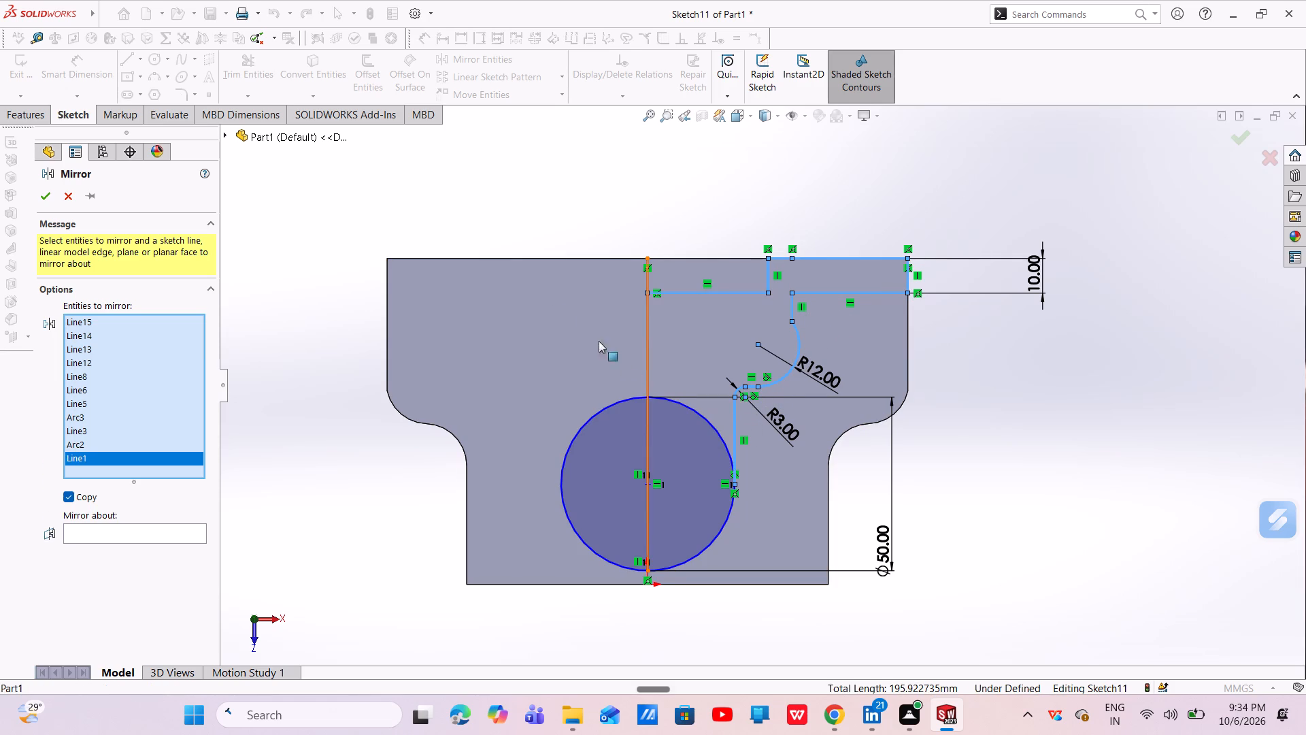
{"action": "left_click", "coordinate": [114, 533]}
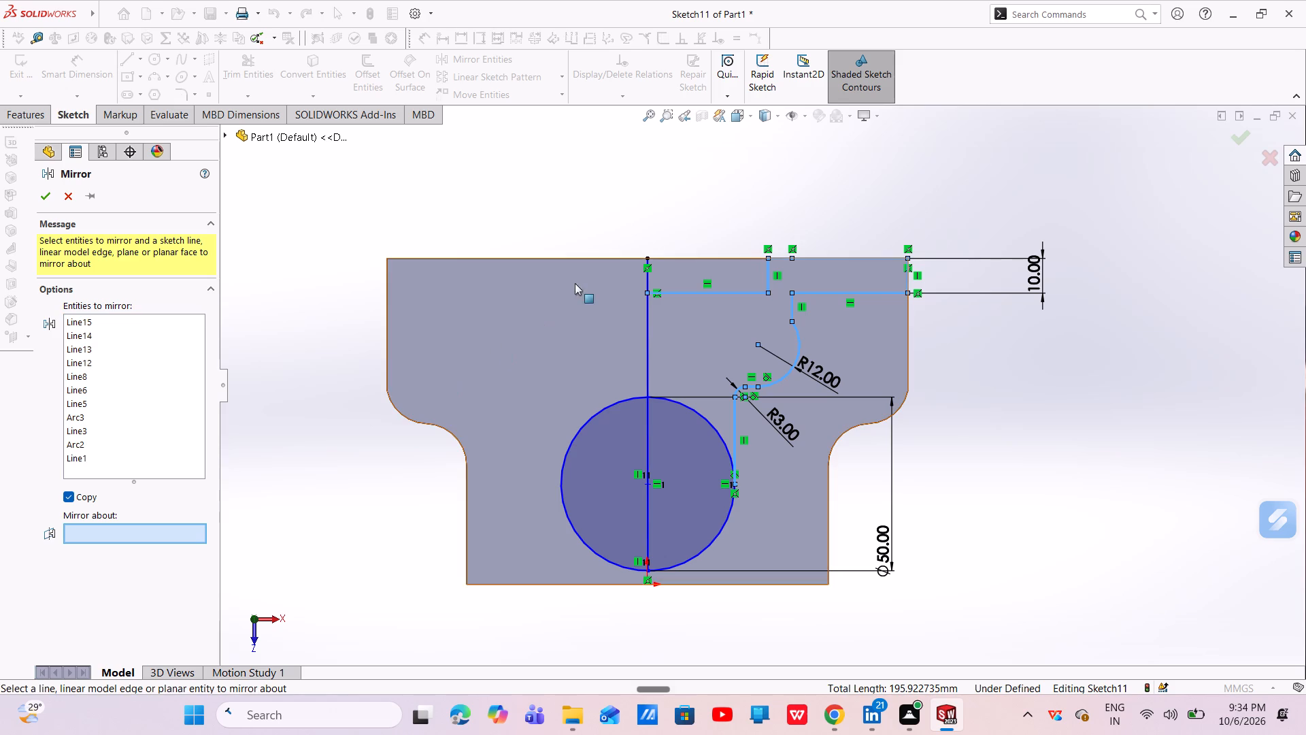
{"action": "left_click", "coordinate": [646, 323]}
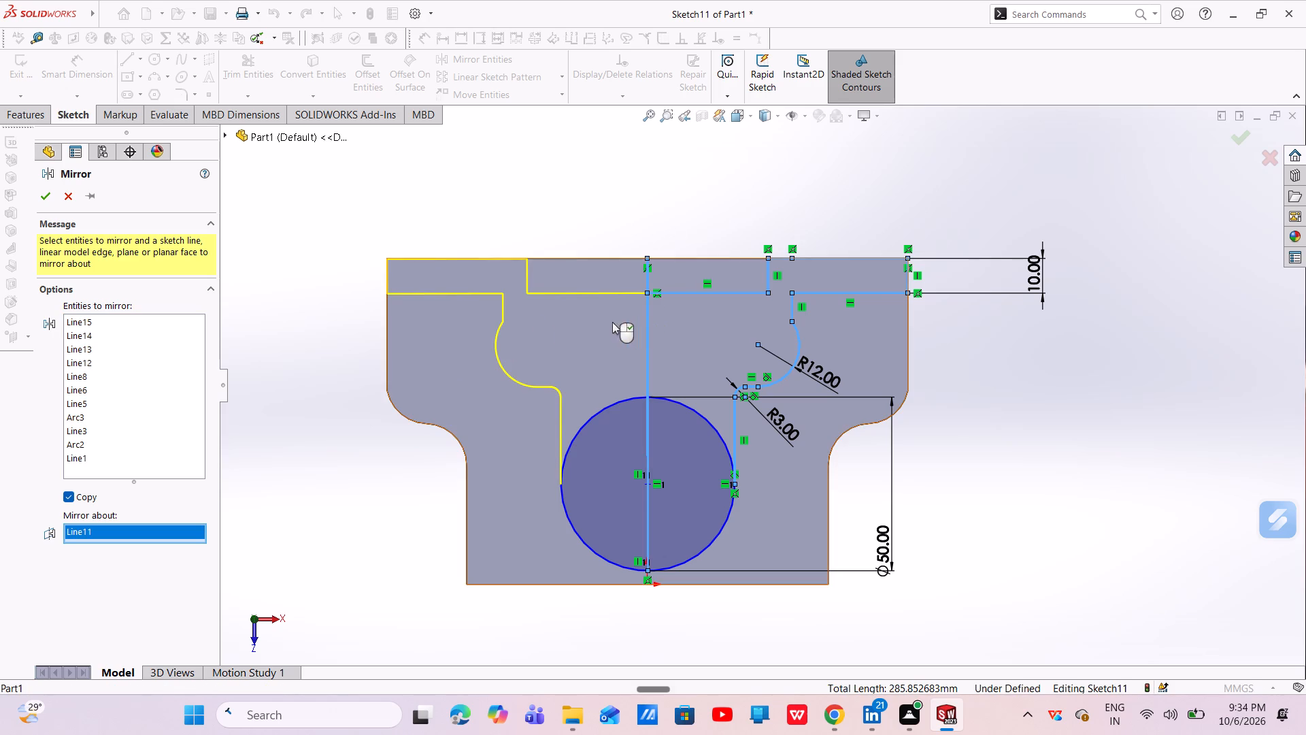
{"action": "left_click", "coordinate": [45, 197]}
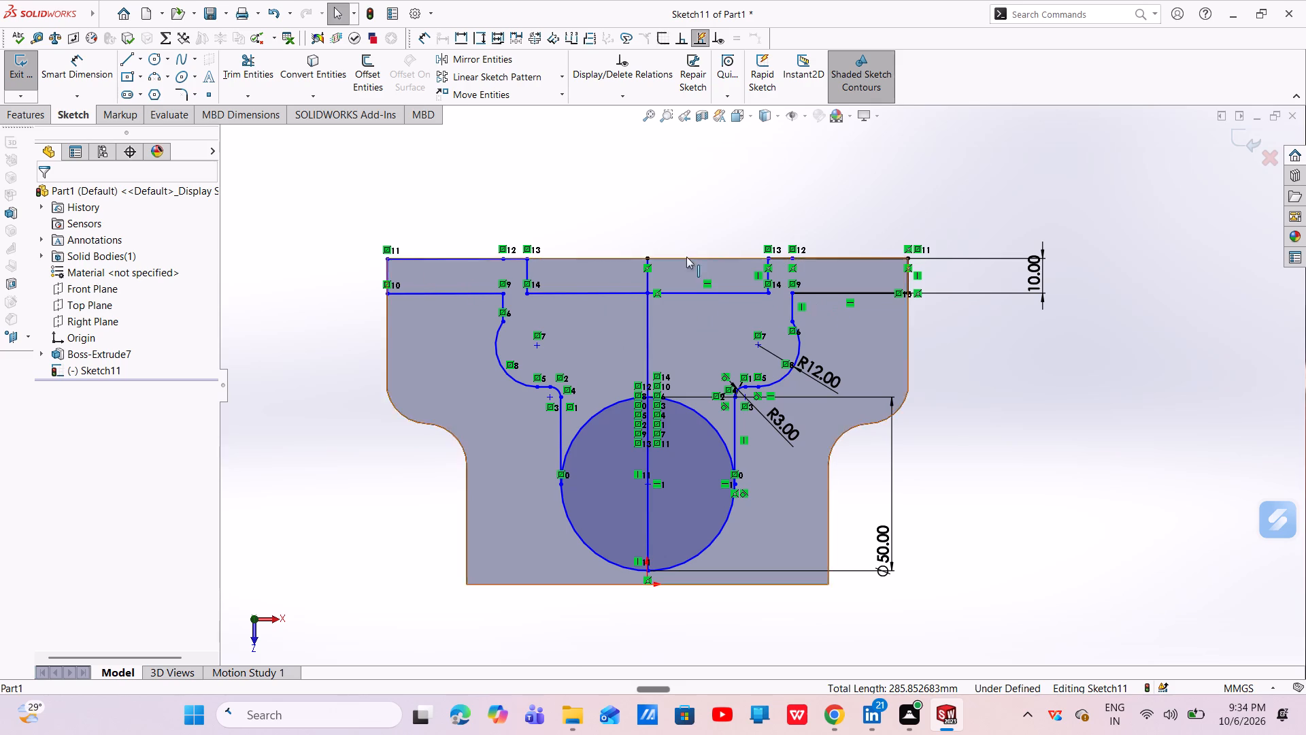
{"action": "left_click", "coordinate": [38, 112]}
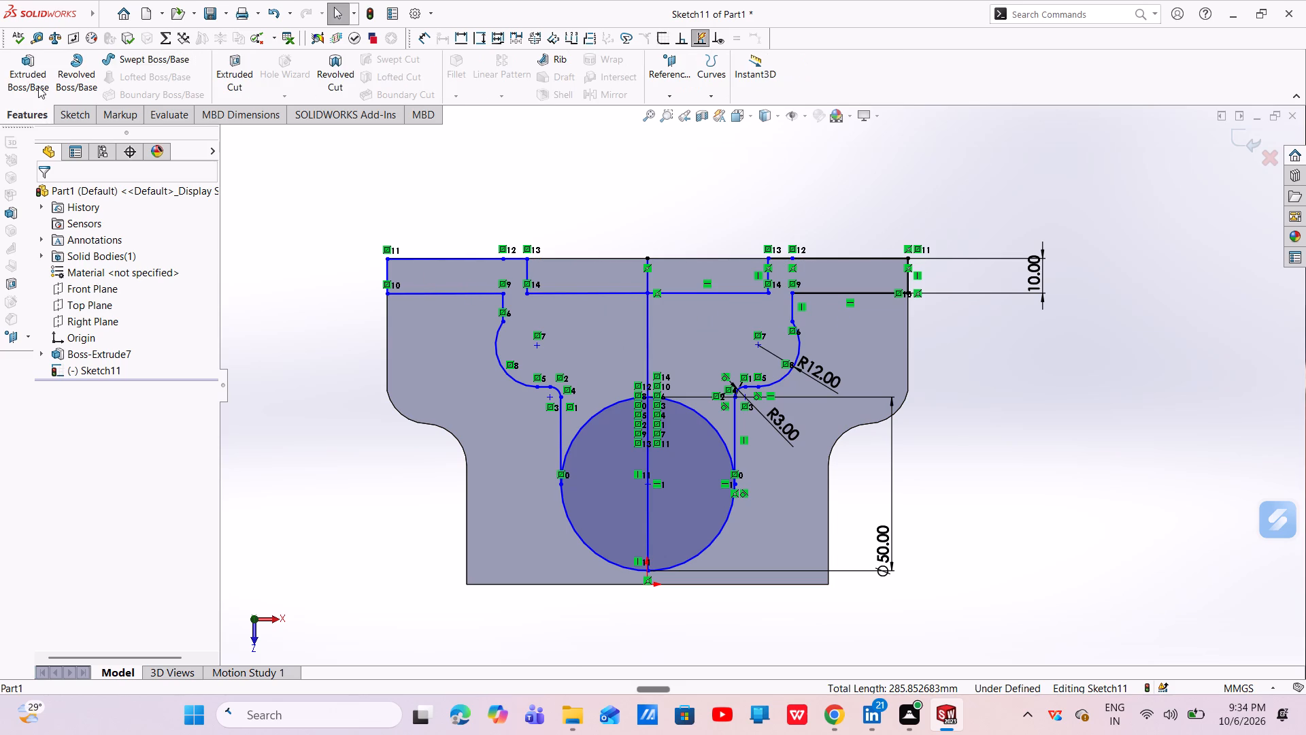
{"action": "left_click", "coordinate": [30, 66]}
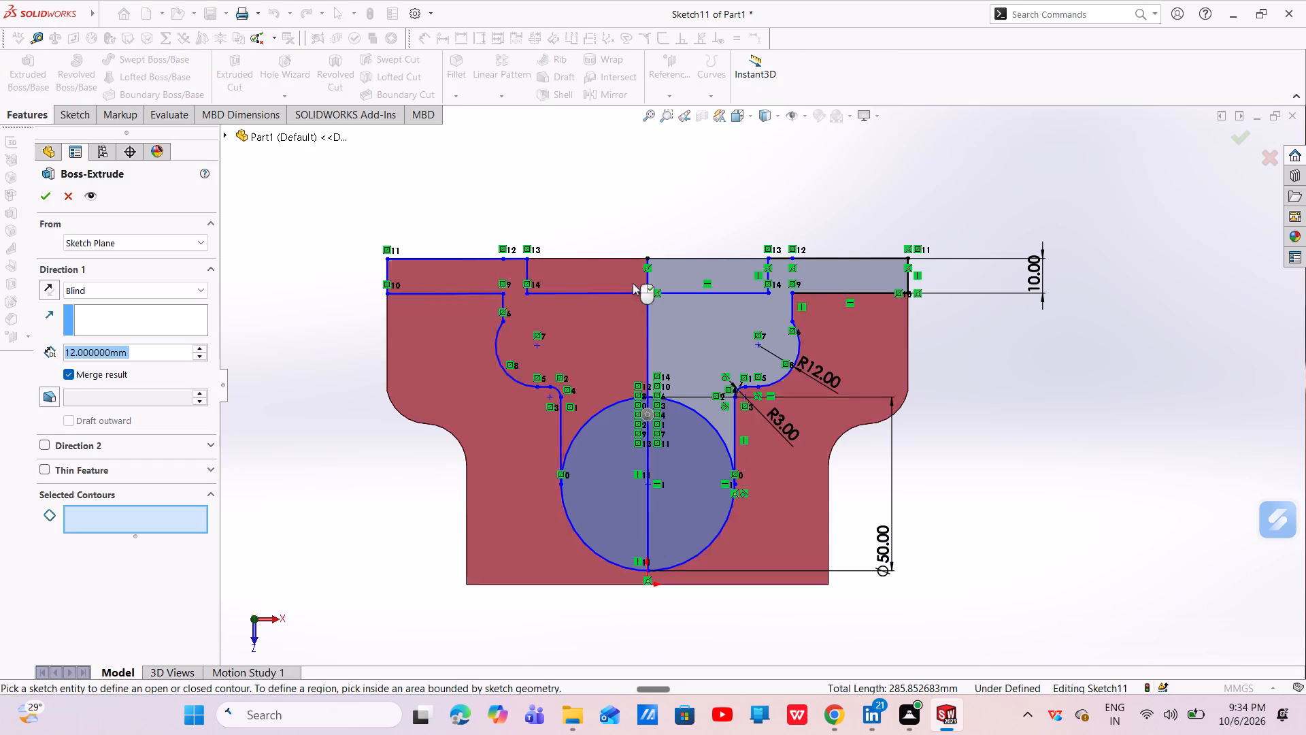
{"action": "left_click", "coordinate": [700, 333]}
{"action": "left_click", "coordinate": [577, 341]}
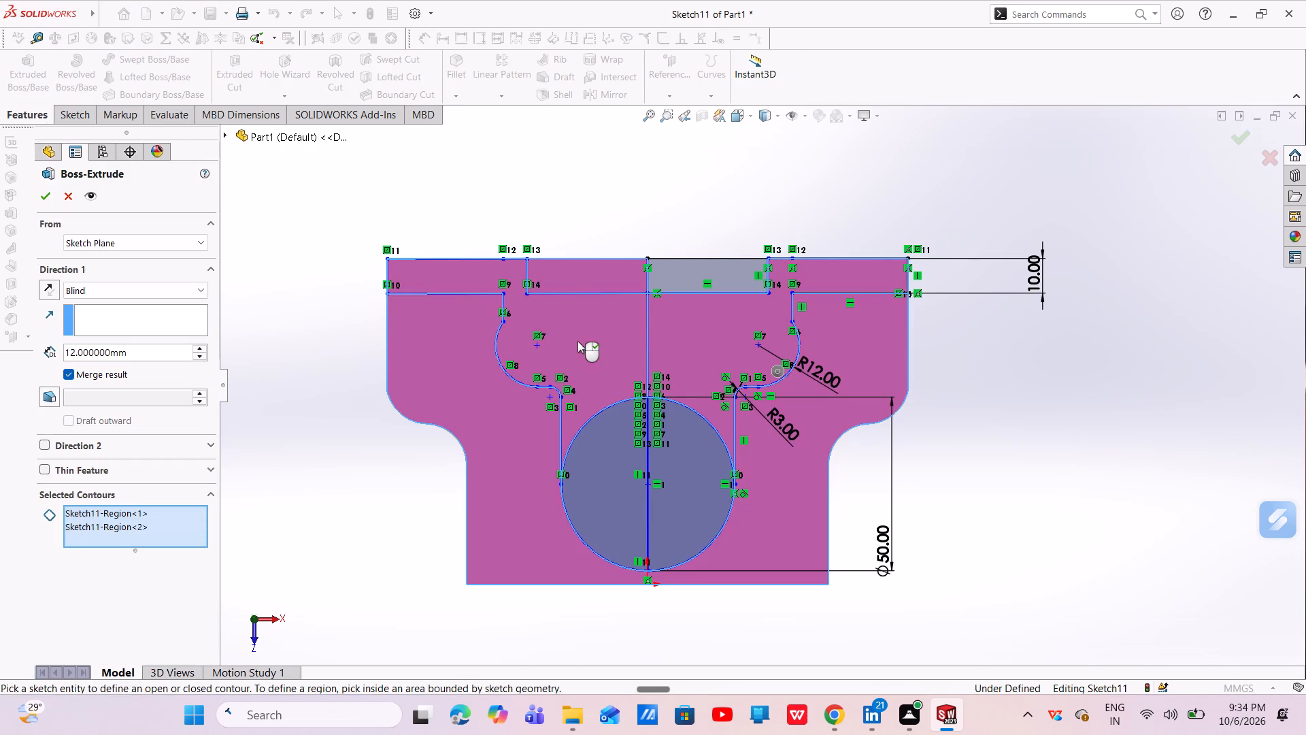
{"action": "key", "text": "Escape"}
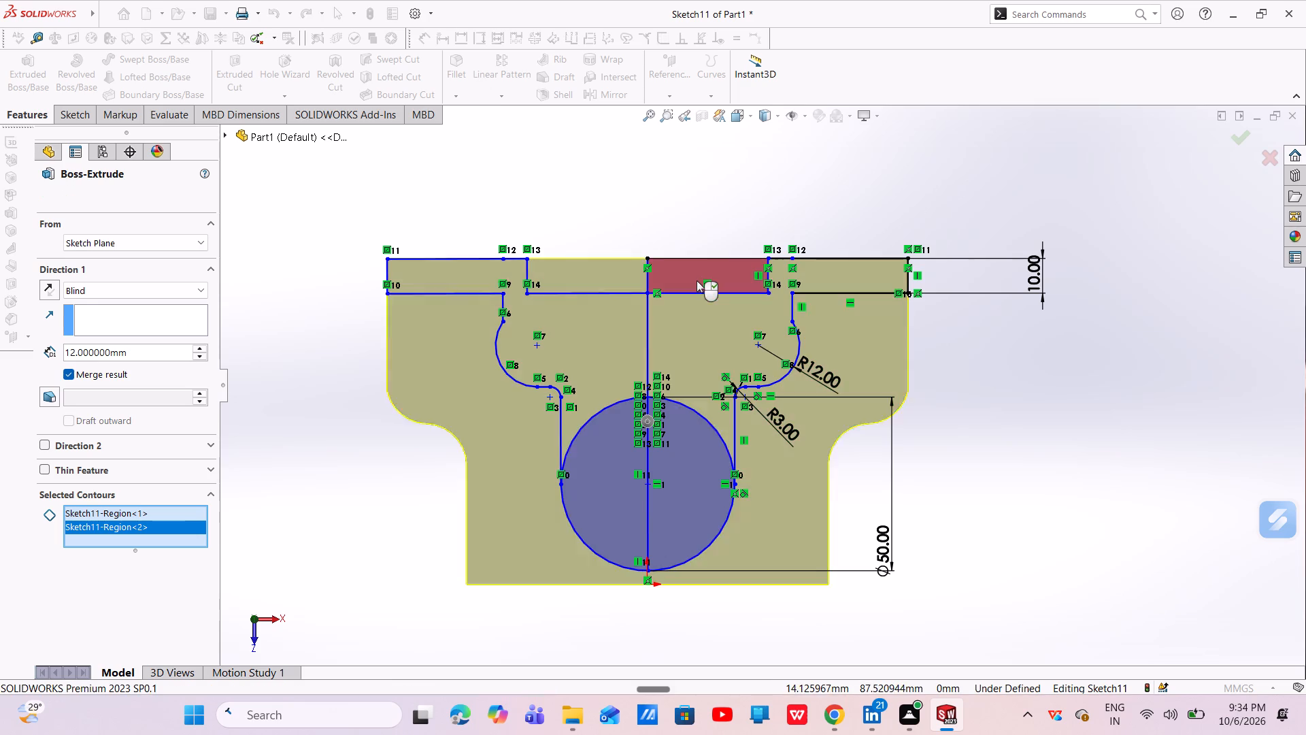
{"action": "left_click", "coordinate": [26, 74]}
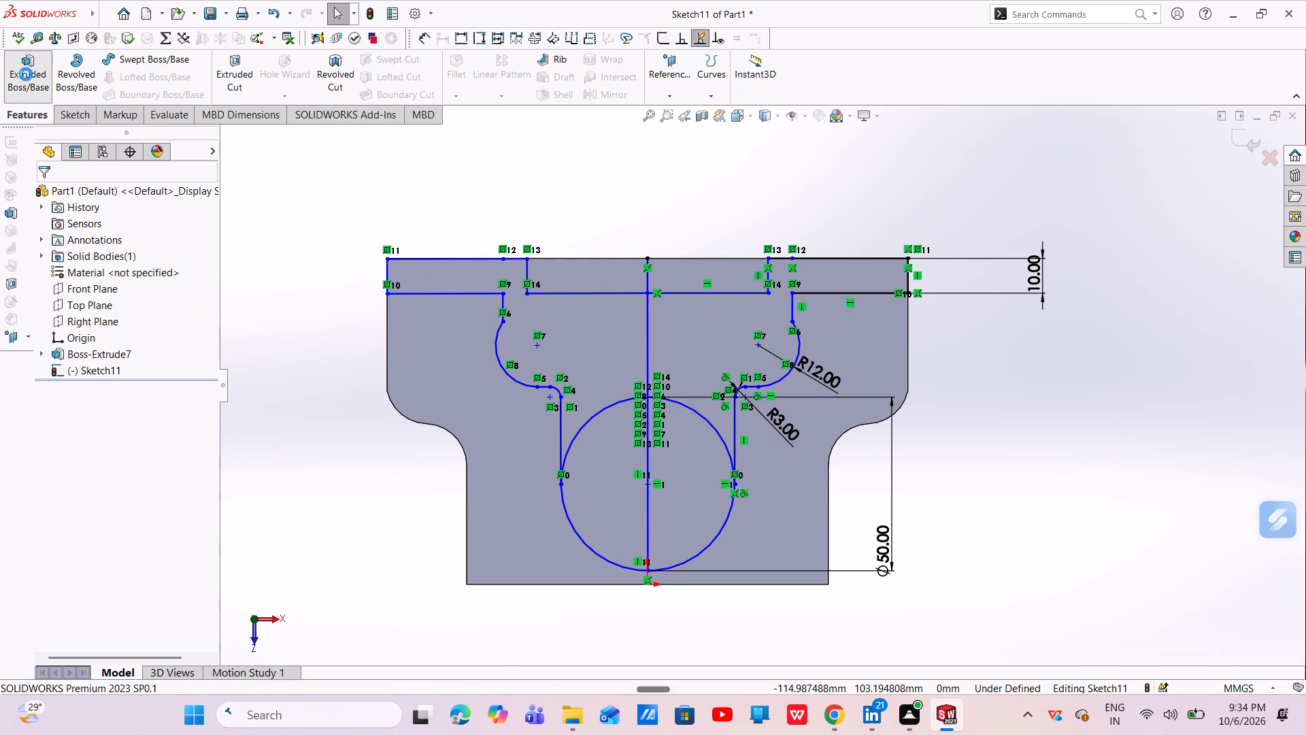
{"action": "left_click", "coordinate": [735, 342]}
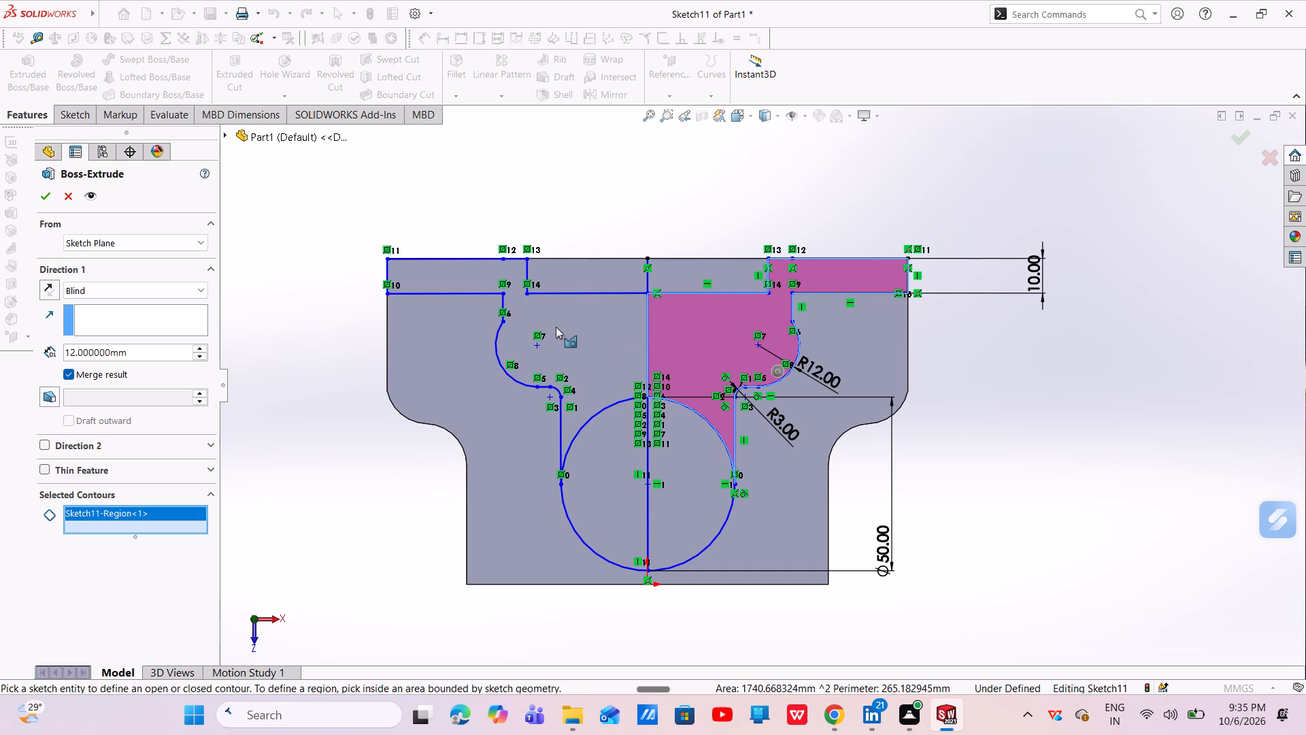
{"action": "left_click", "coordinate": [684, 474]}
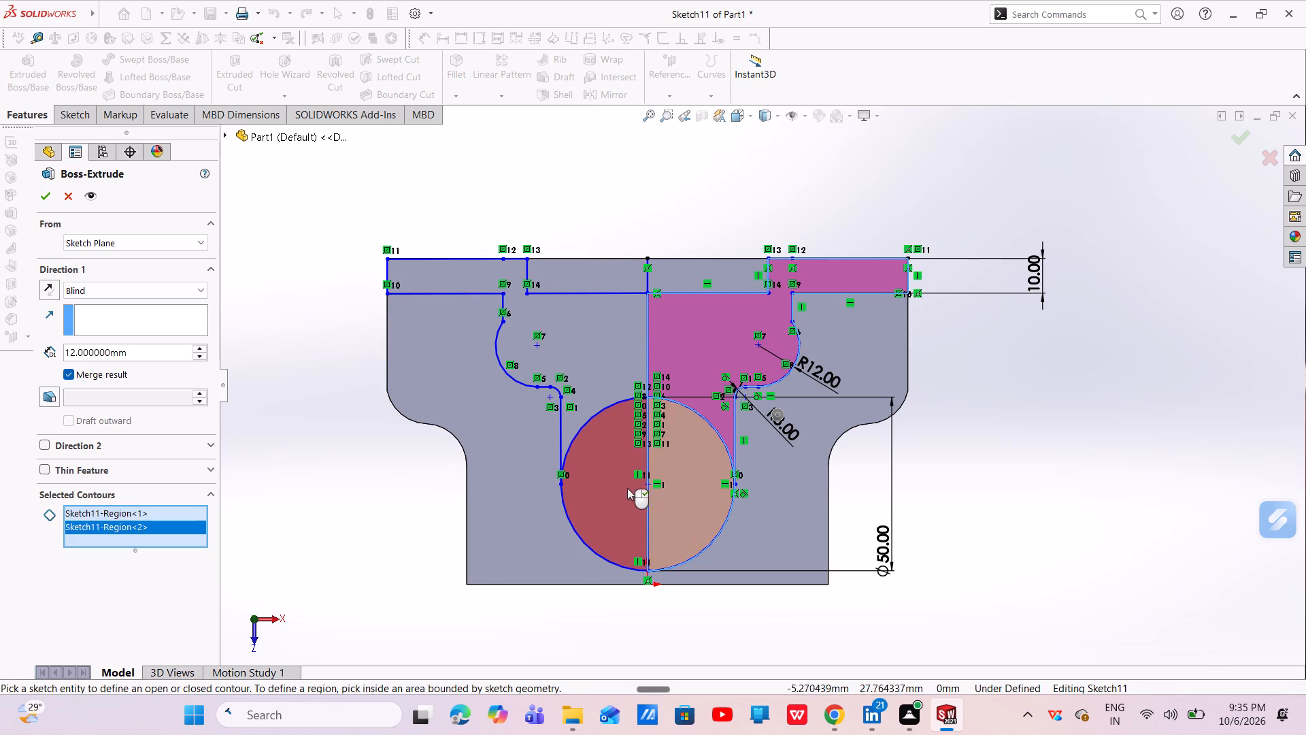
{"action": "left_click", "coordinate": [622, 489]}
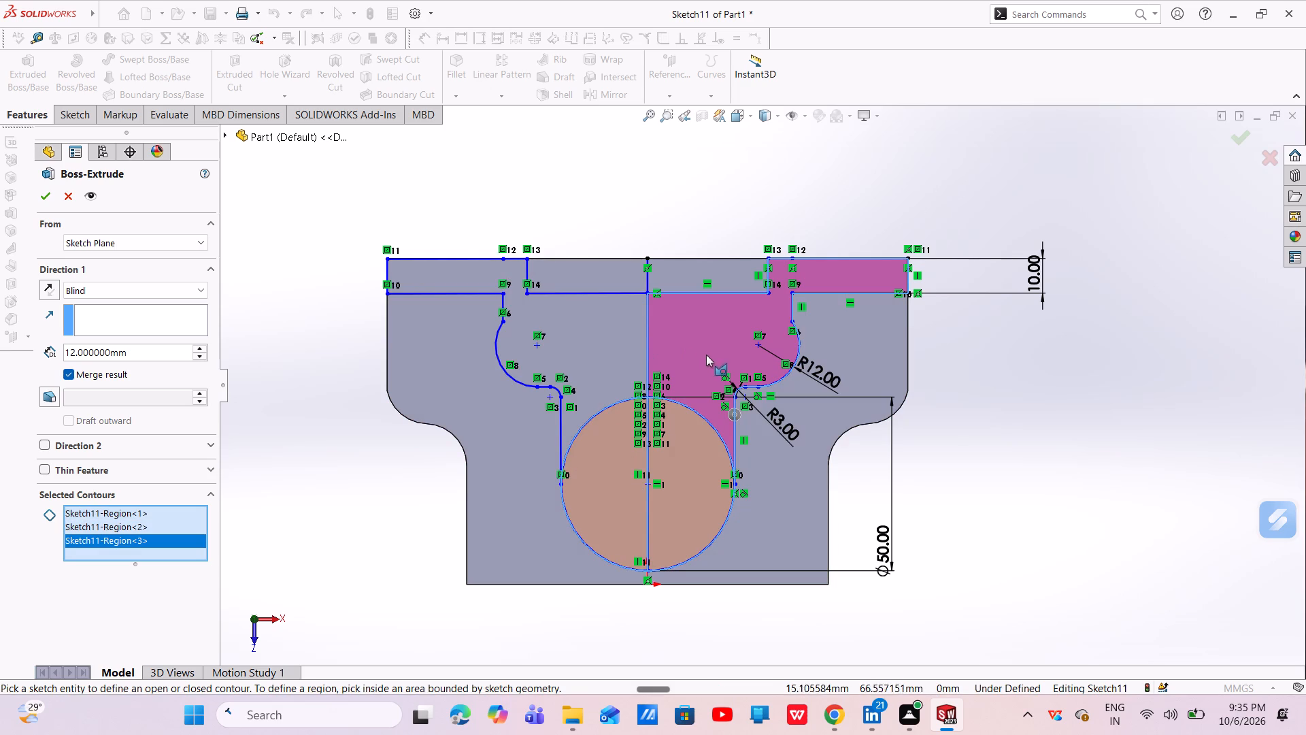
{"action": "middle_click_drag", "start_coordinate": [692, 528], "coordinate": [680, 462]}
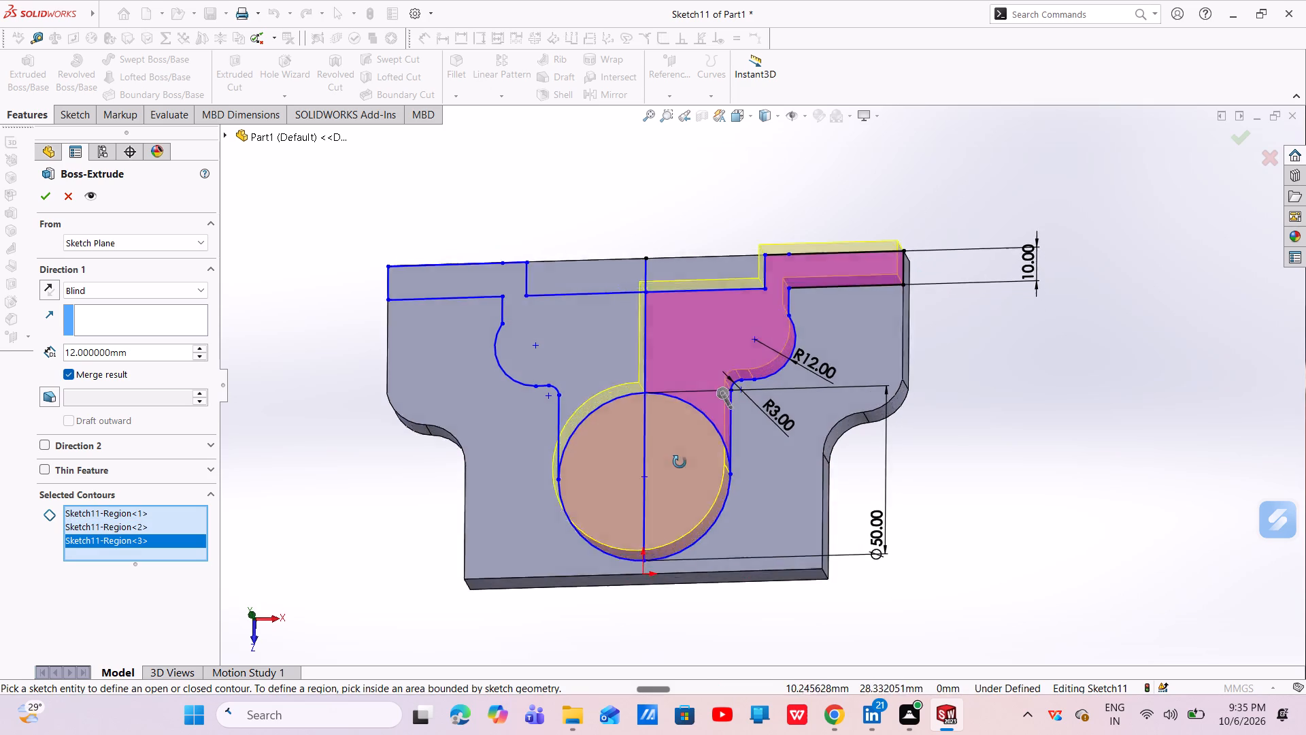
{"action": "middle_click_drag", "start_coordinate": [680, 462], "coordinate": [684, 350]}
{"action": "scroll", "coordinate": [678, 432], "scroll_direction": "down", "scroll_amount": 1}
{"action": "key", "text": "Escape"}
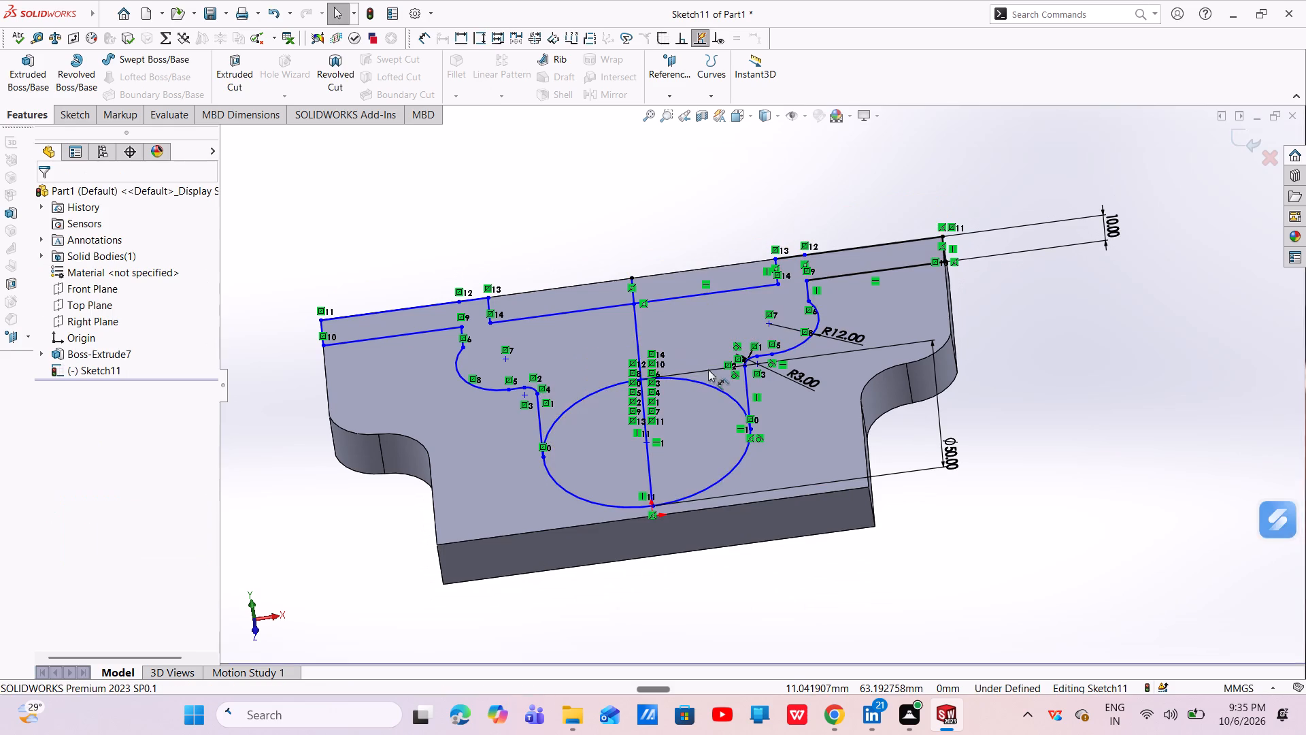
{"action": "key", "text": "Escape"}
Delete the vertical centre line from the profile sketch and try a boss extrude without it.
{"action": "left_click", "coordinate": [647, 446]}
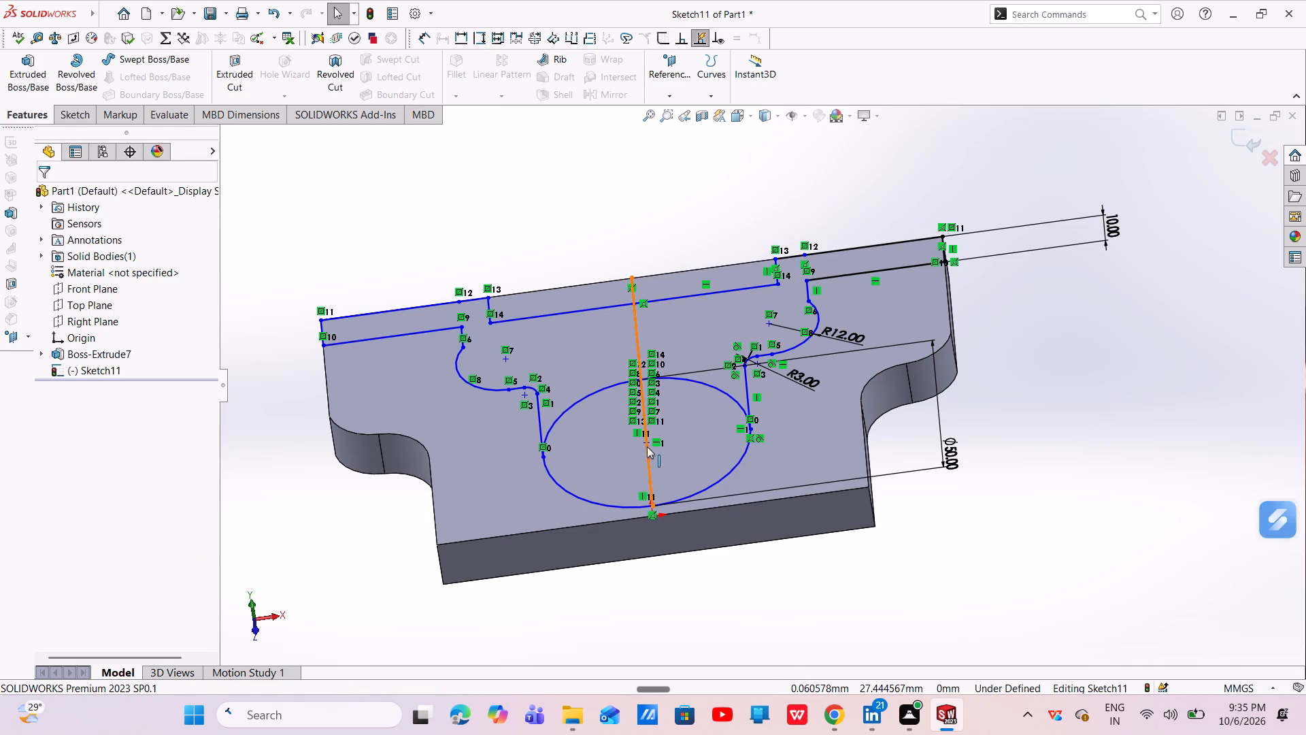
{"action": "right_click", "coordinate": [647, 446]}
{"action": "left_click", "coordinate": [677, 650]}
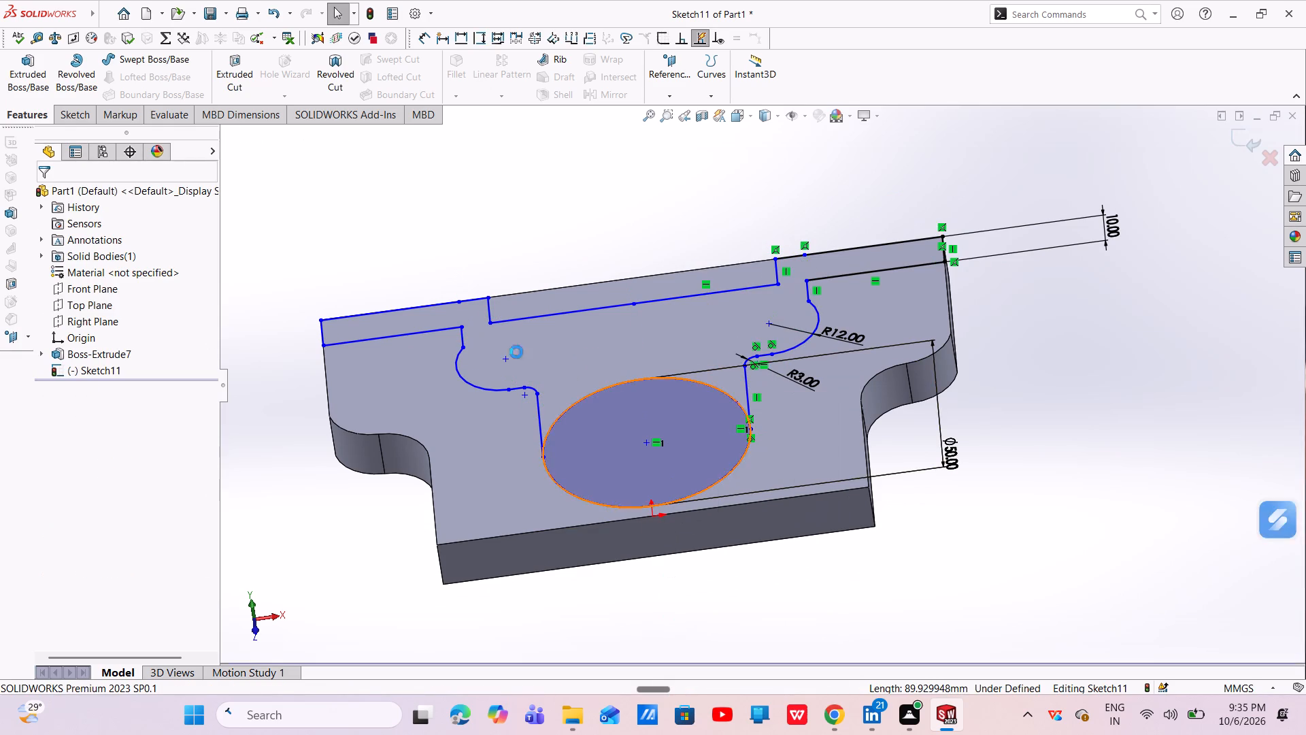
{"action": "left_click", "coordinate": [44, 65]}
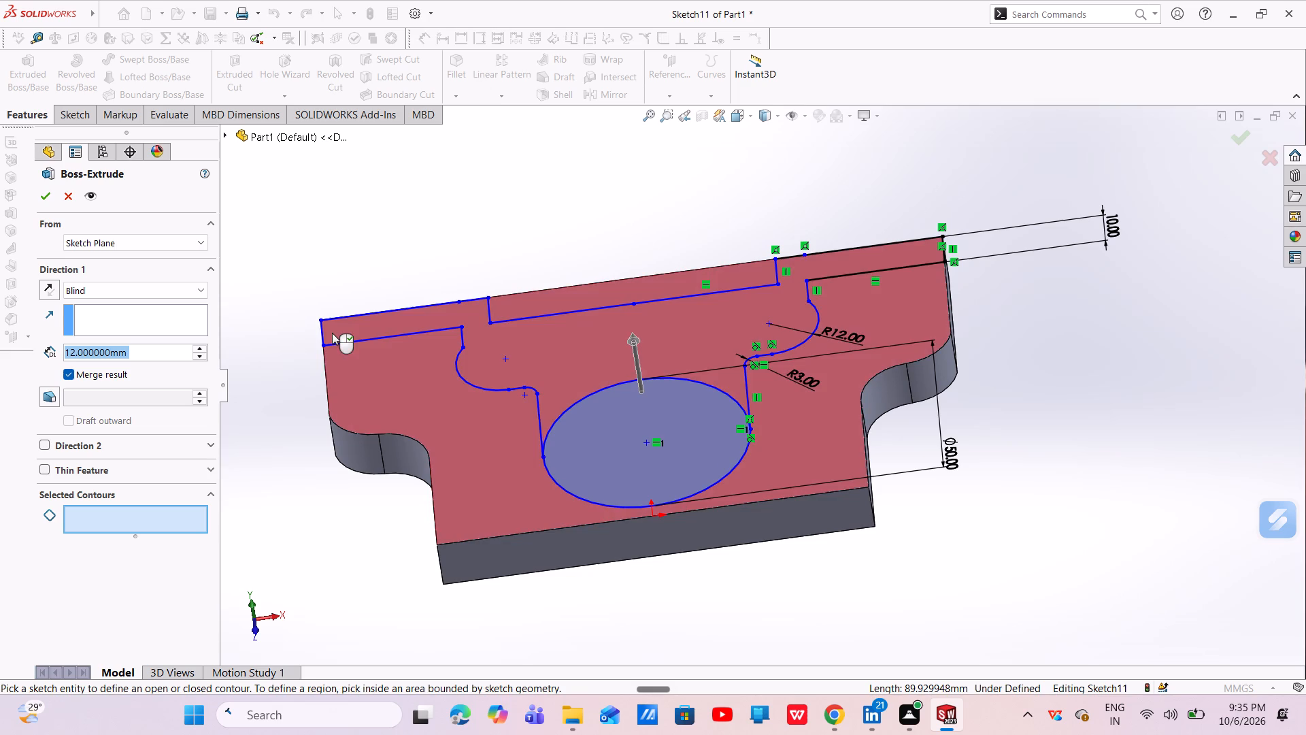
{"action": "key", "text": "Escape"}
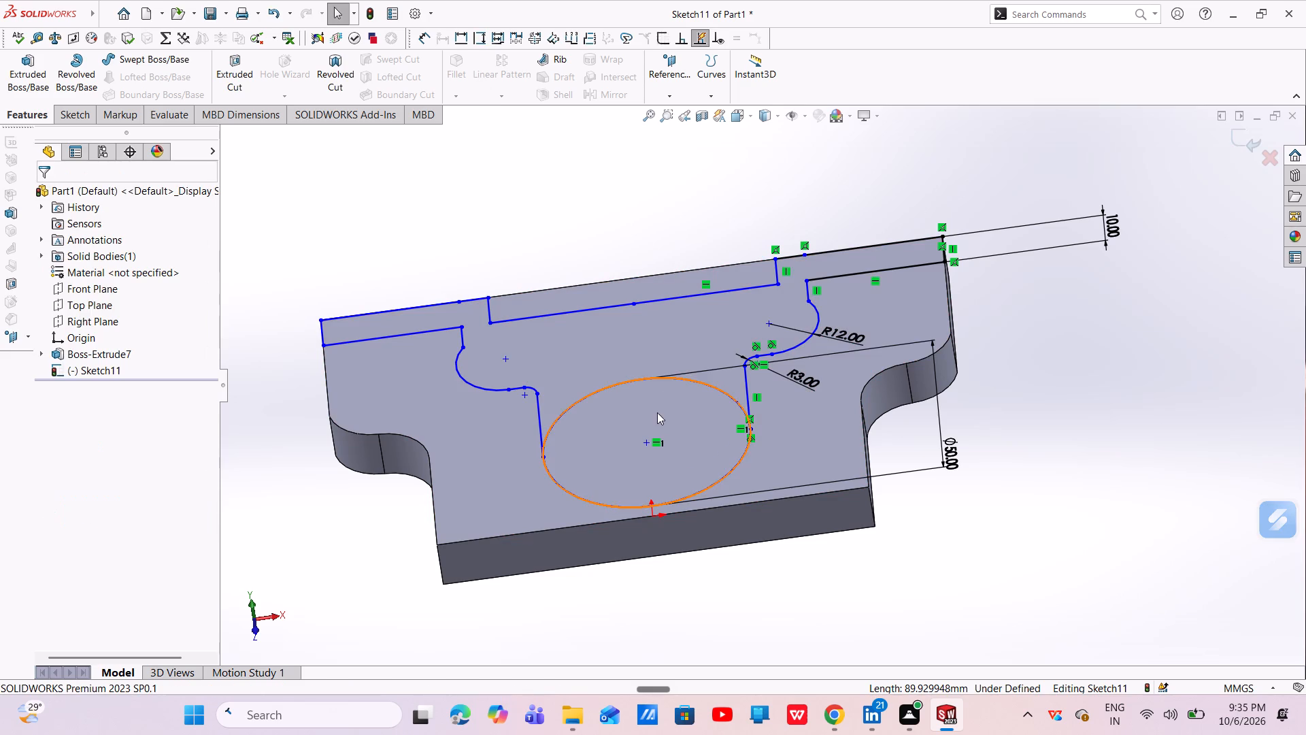
Undo the centre line deletion and the sketch mirroring of the half profile.
{"action": "key", "text": "ctrl+z"}
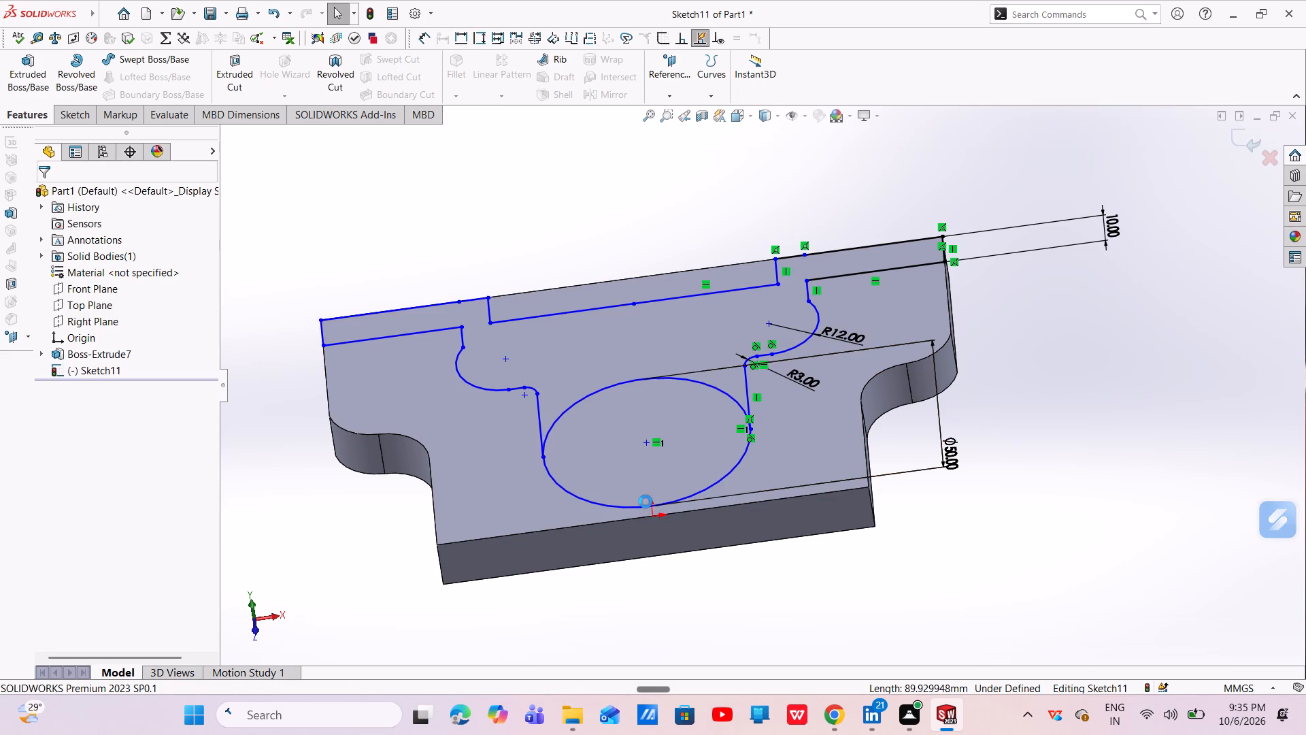
{"action": "key", "text": "ctrl+z"}
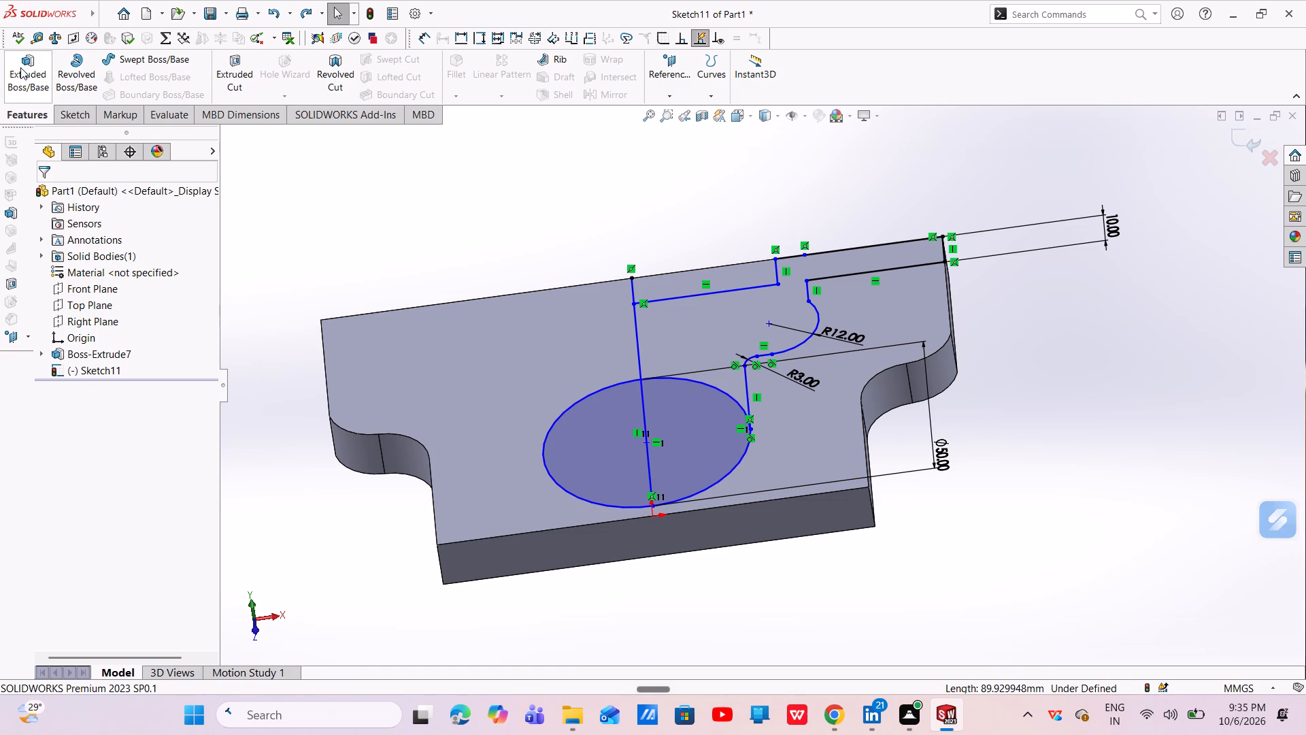
Extrude the stepped half-profile region between the centre line and the plate's outer edge 12 mm, leaving out the circle.
{"action": "left_click", "coordinate": [39, 69]}
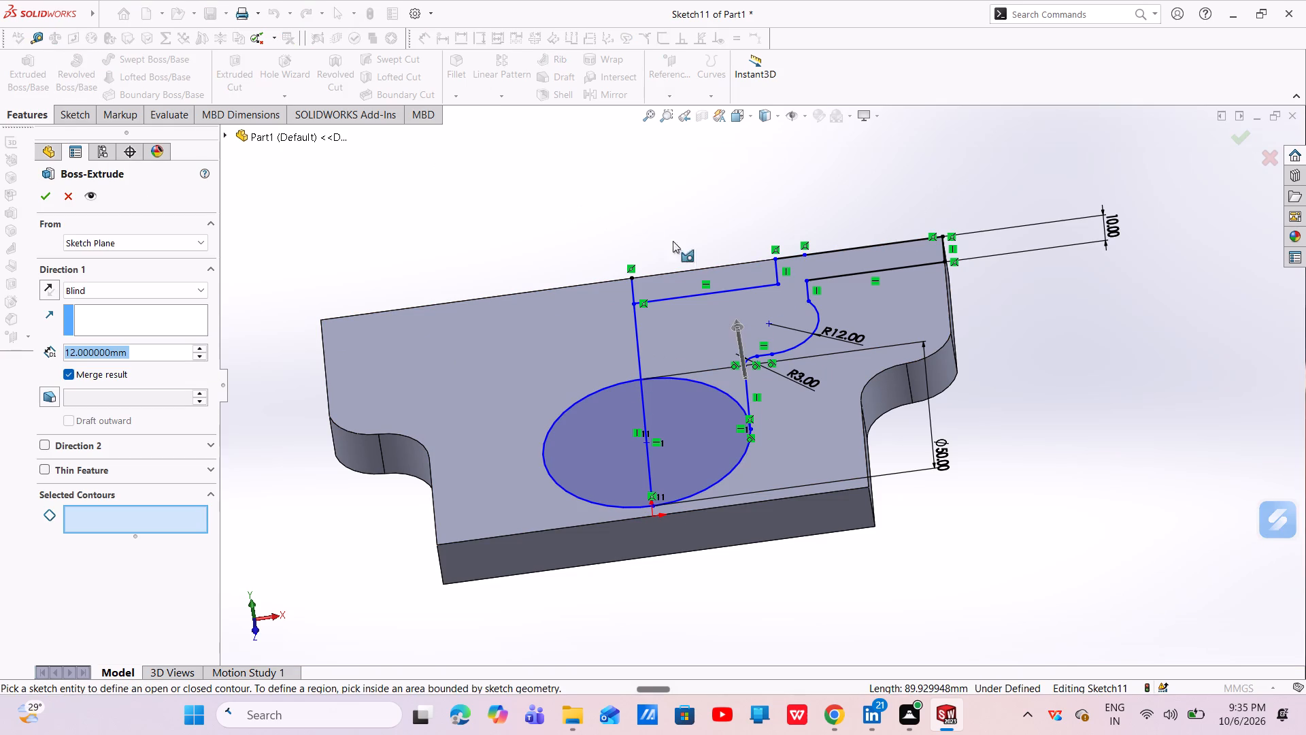
{"action": "left_click", "coordinate": [721, 329]}
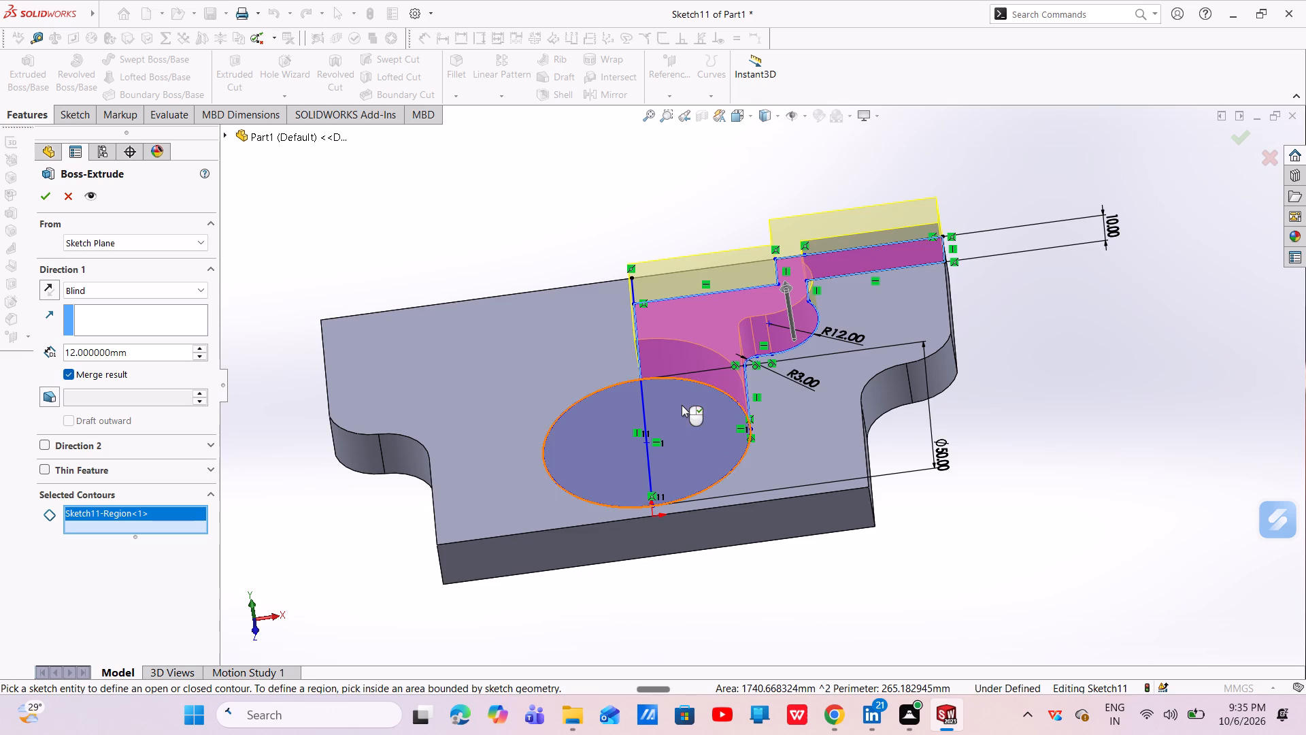
{"action": "left_click", "coordinate": [43, 191]}
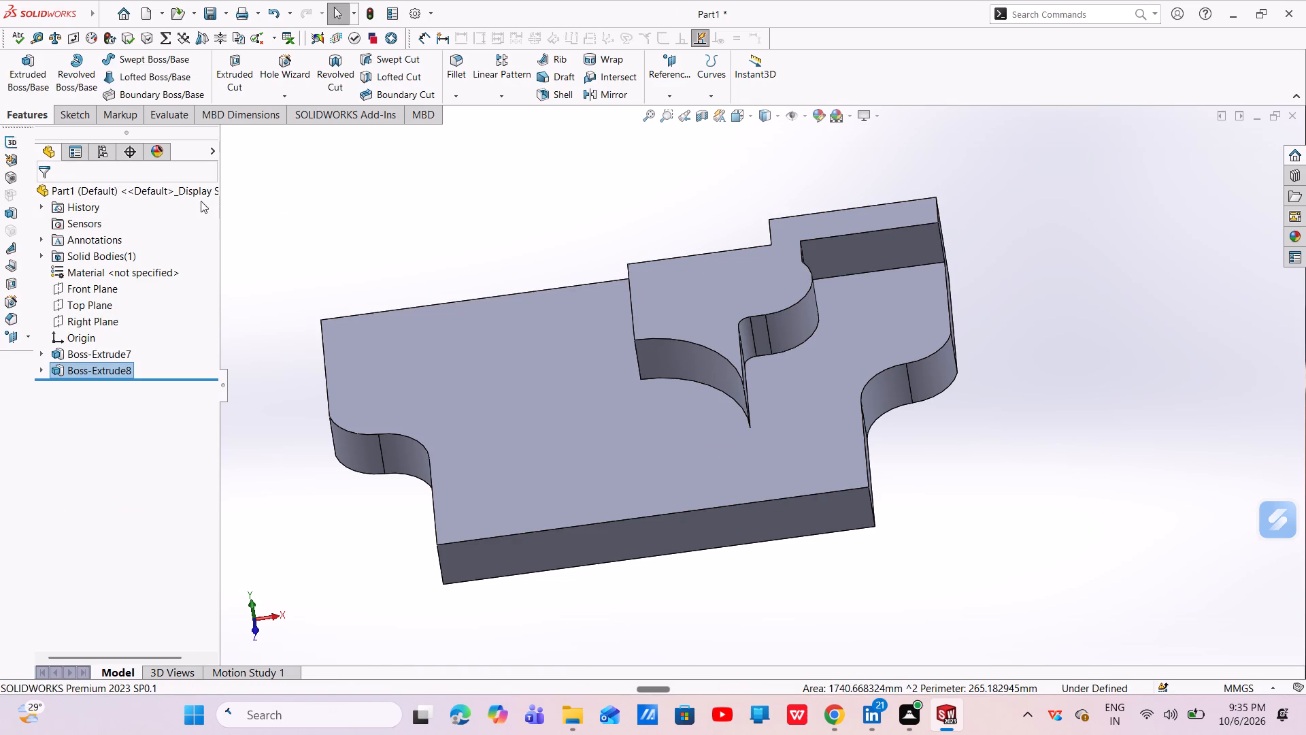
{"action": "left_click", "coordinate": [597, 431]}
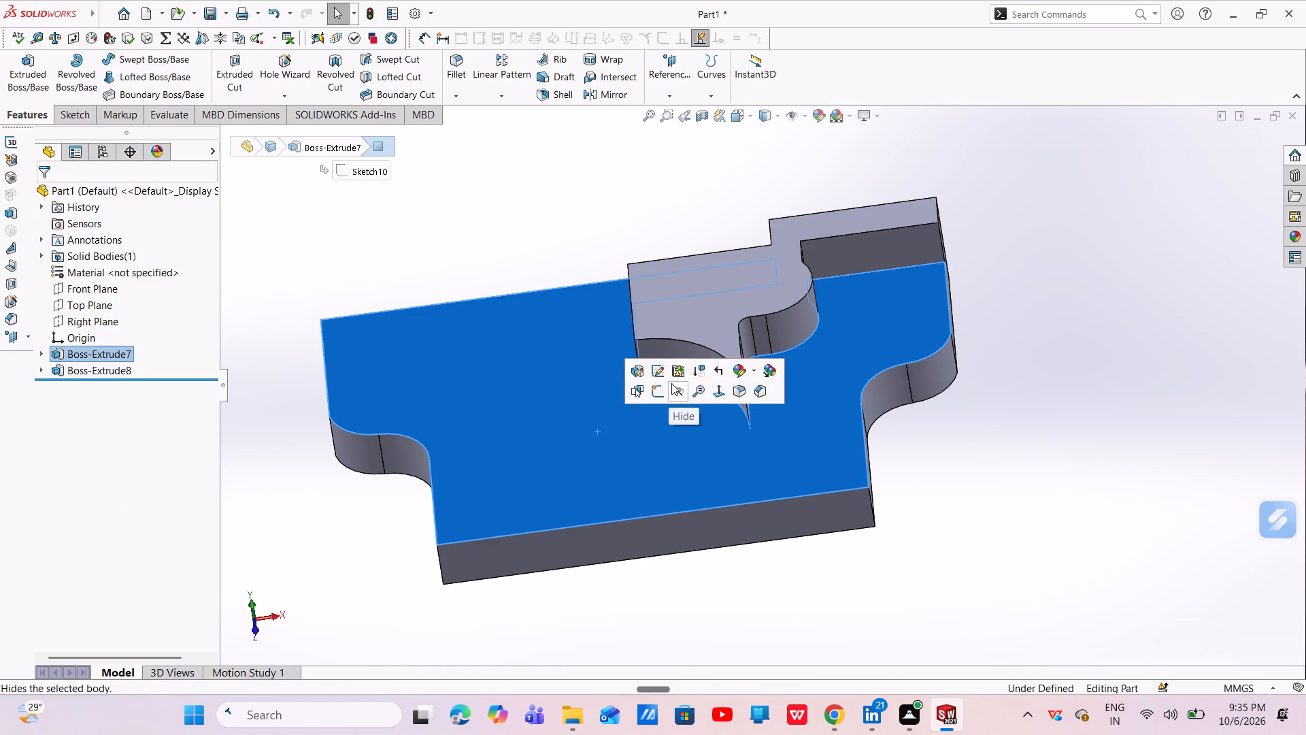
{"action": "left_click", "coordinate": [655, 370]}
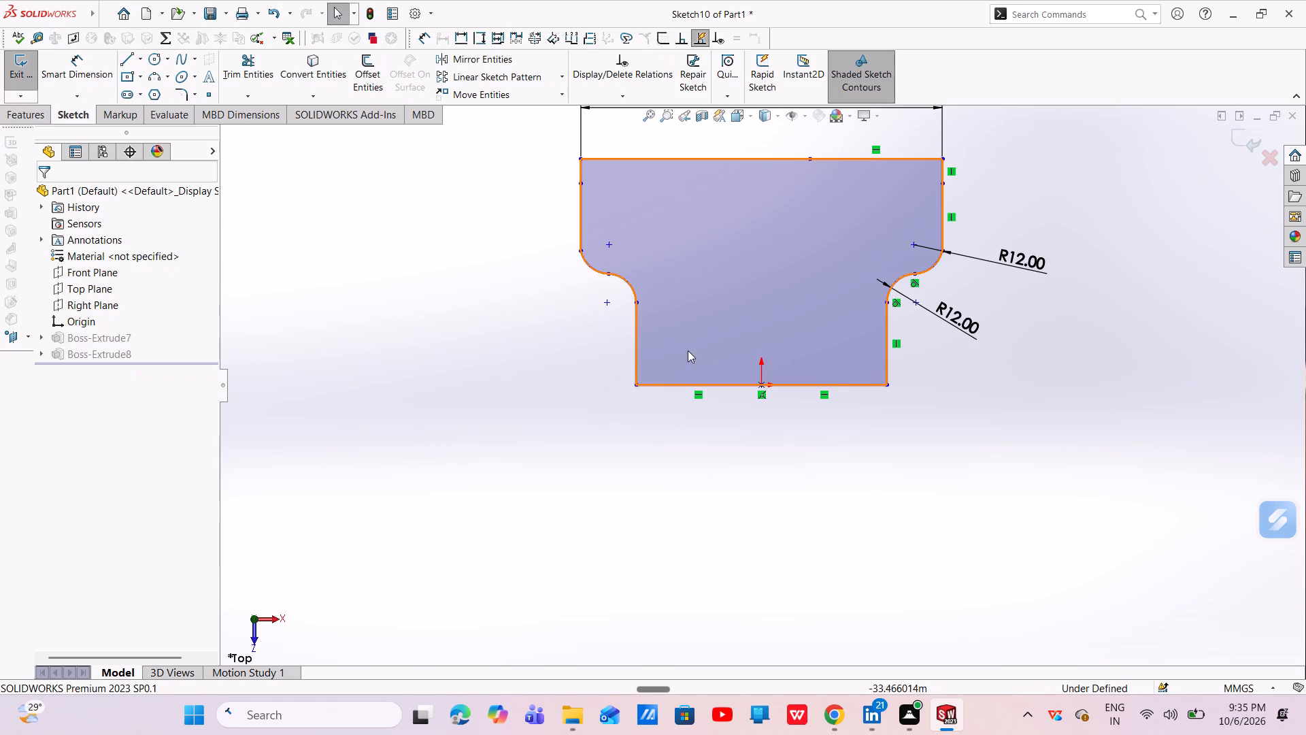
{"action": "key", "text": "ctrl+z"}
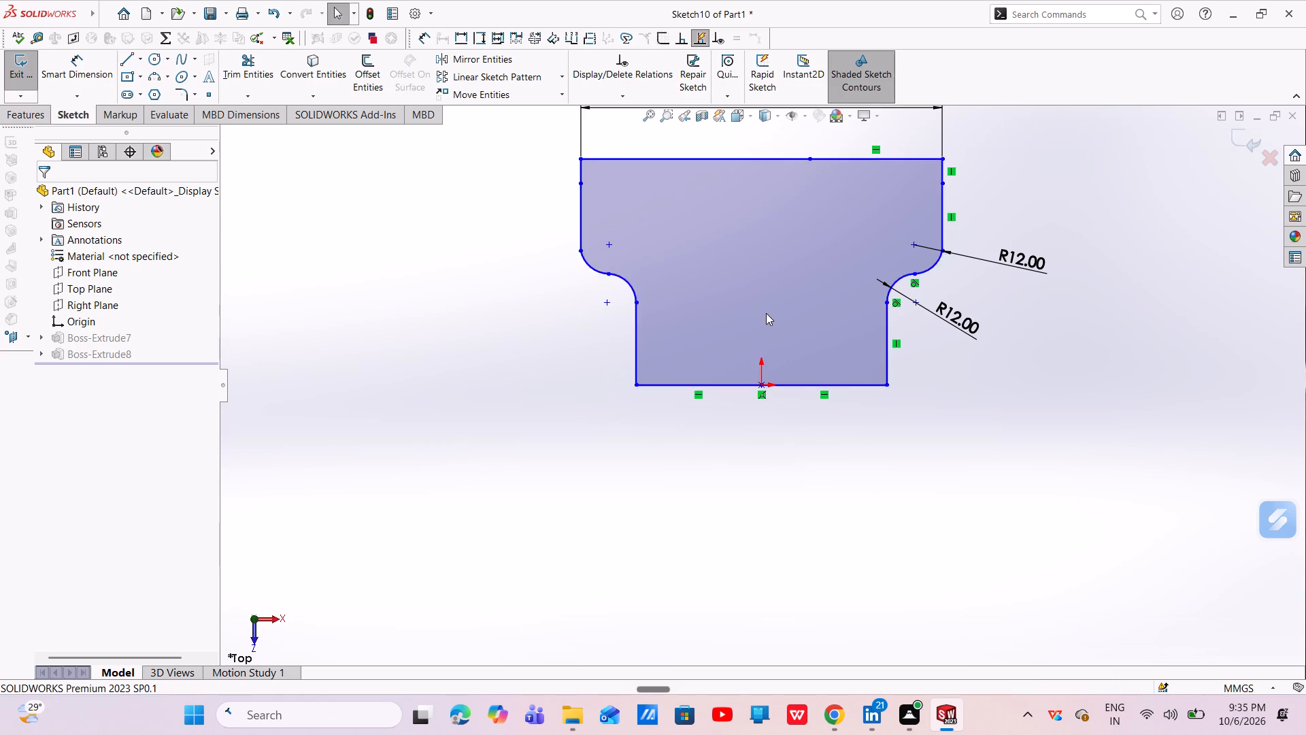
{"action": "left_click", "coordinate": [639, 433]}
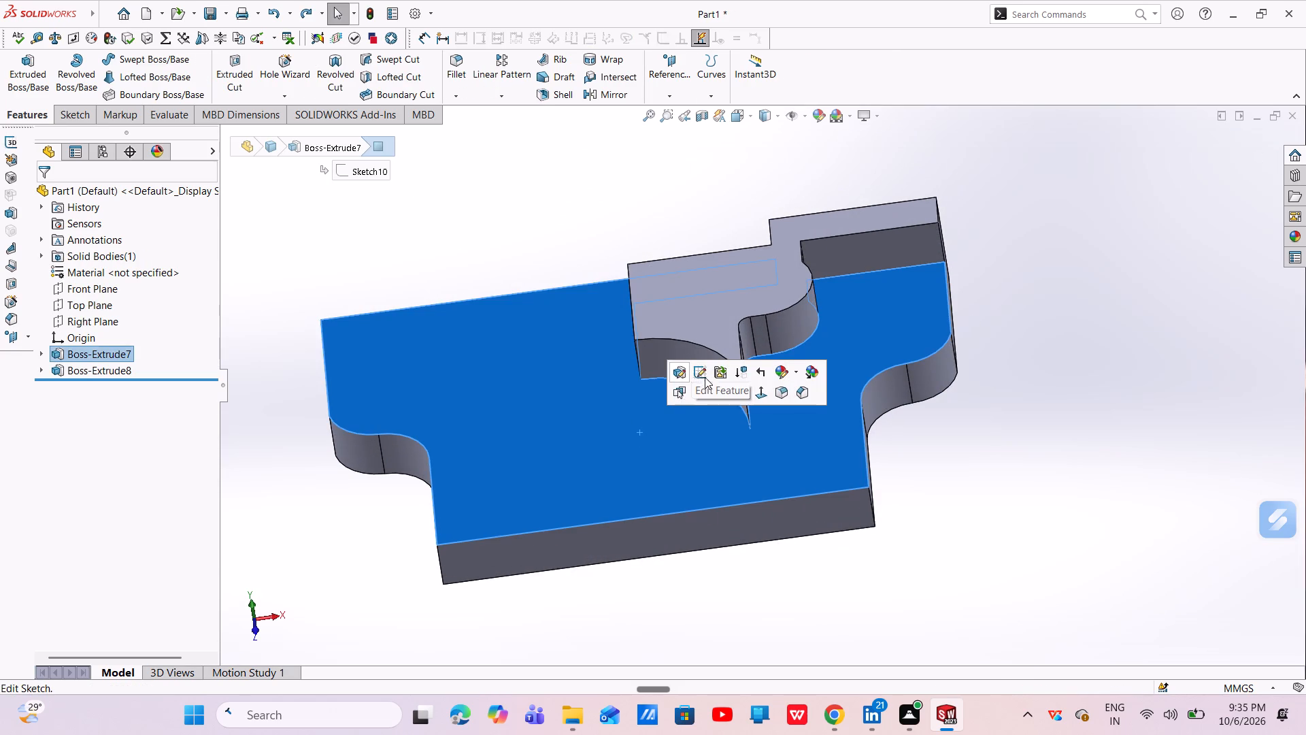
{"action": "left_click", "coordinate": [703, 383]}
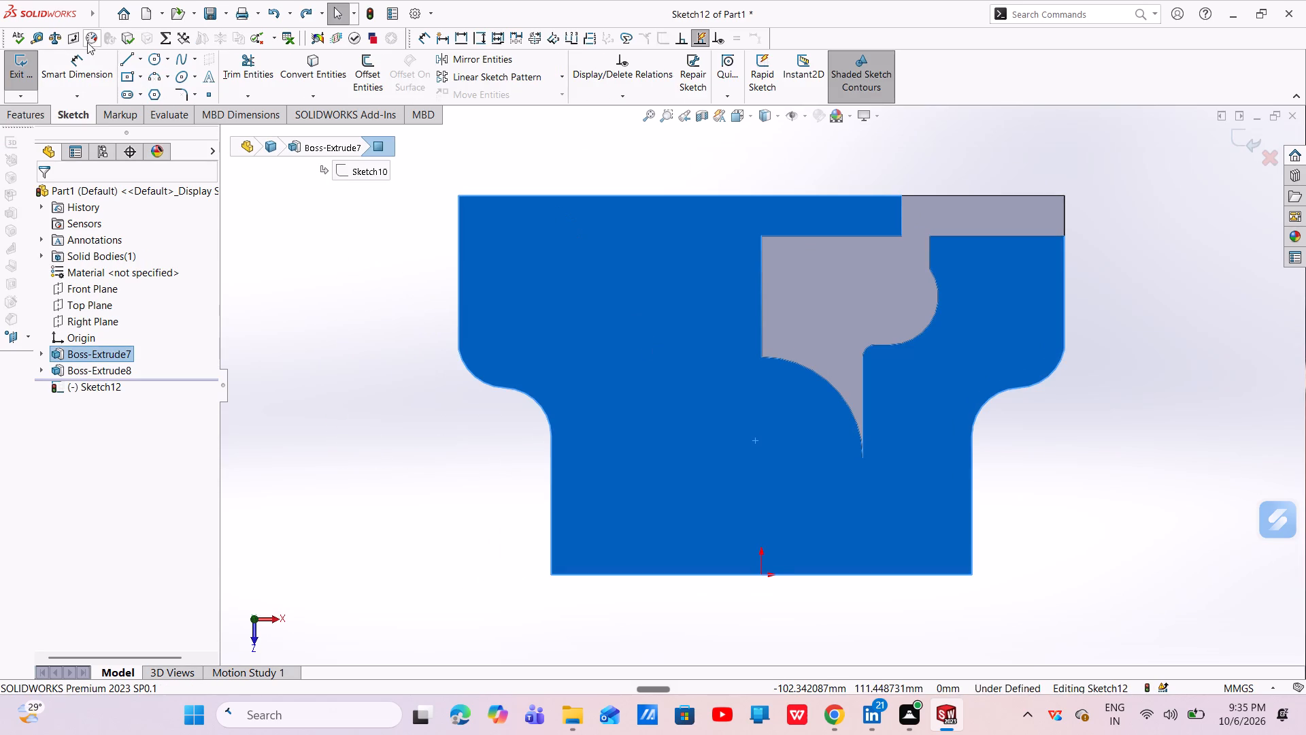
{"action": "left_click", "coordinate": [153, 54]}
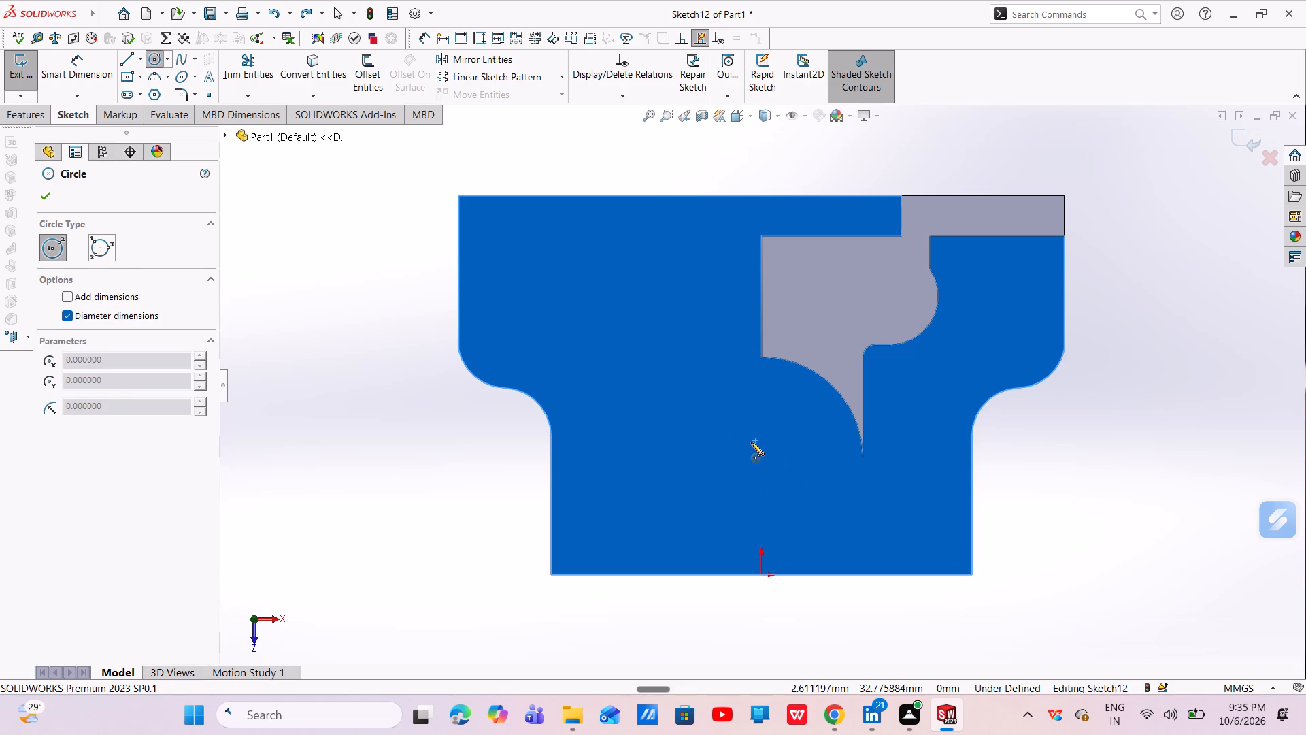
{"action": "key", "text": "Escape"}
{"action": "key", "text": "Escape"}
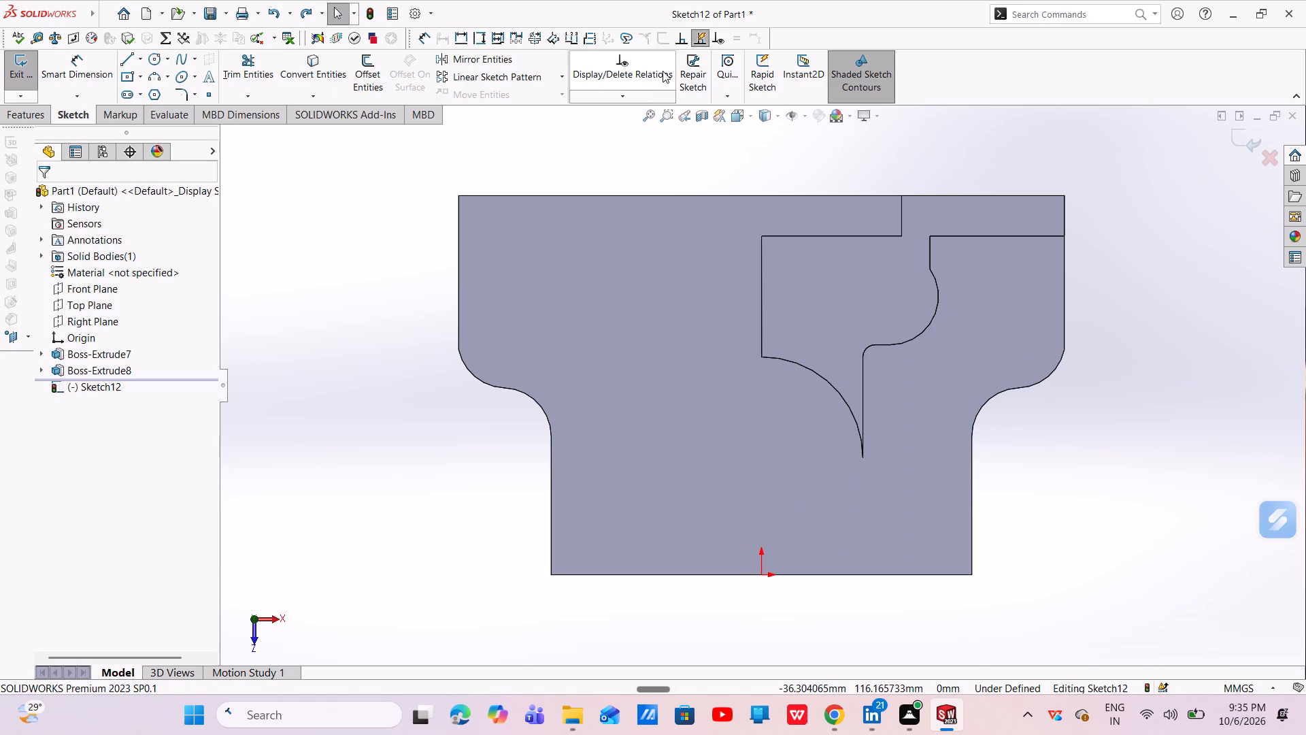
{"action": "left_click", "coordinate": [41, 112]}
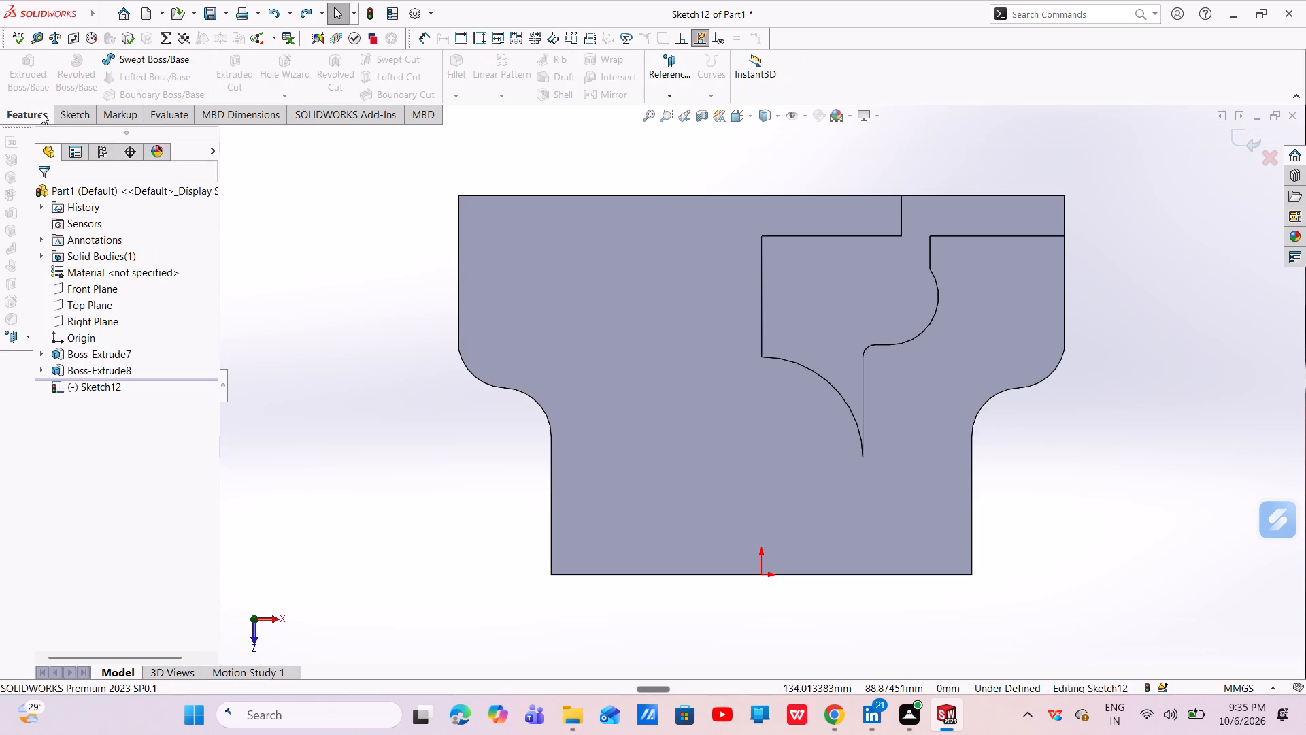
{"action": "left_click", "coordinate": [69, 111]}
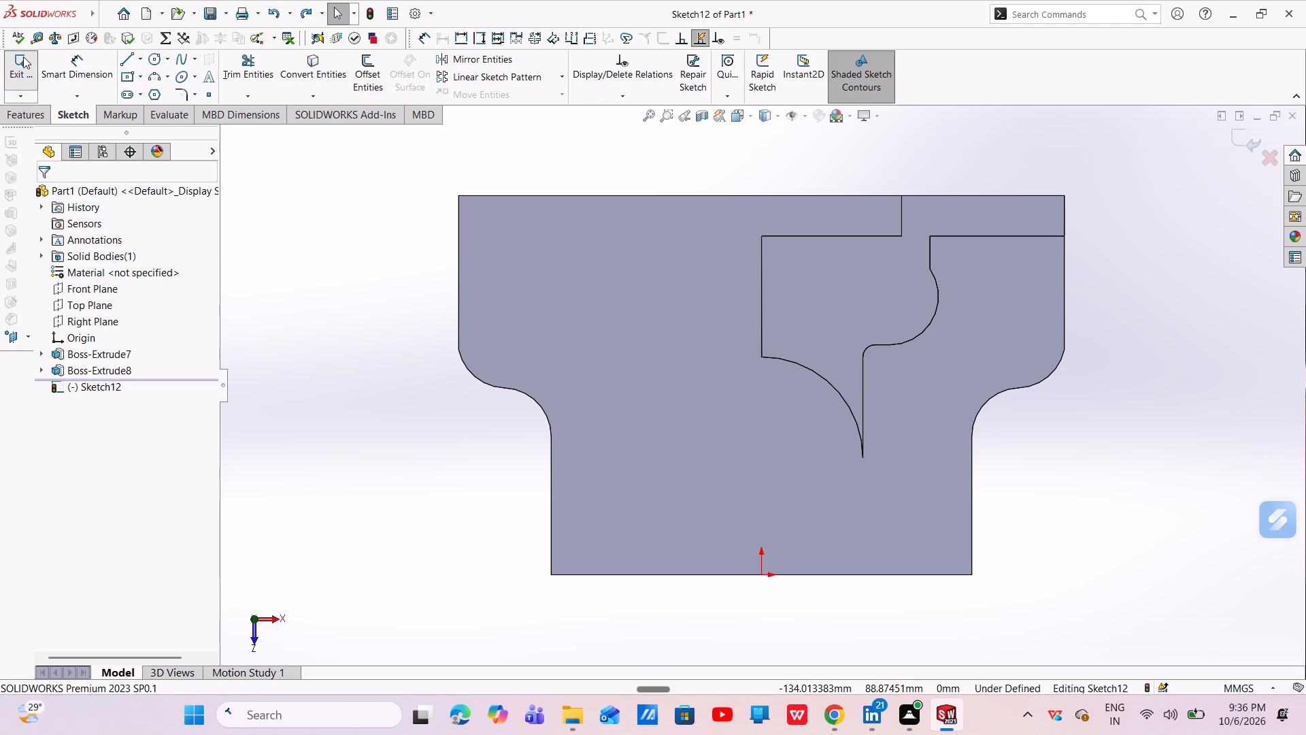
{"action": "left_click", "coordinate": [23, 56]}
Mirror the extruded stepped half-profile feature about the Right Plane, with no secondary mirror plane.
{"action": "left_click", "coordinate": [31, 118]}
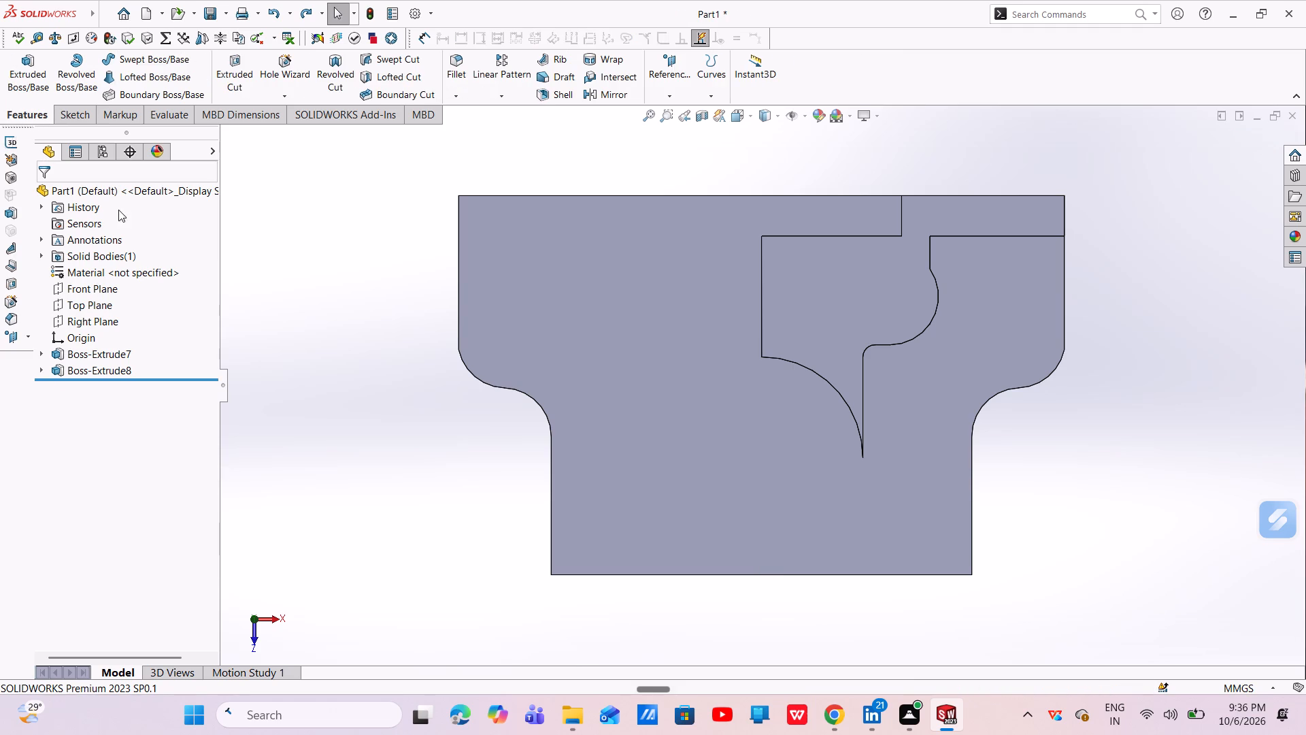
{"action": "left_click", "coordinate": [95, 318]}
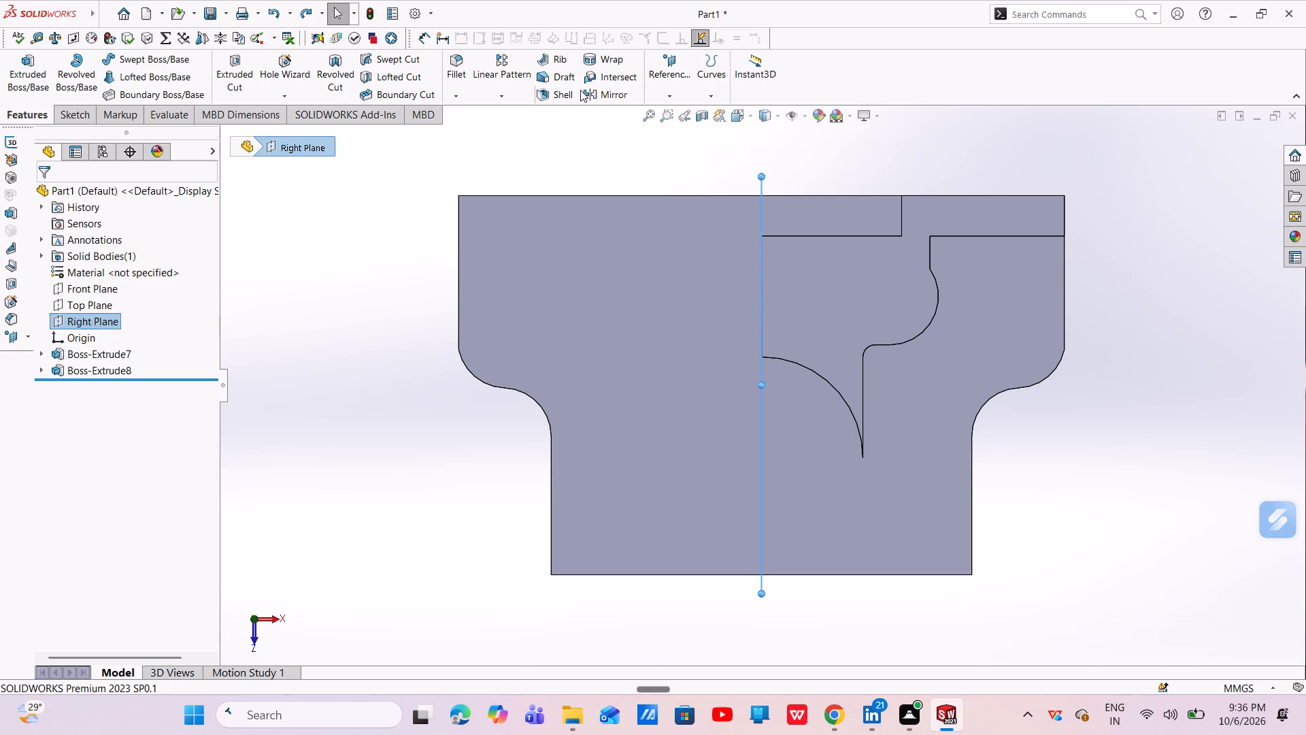
{"action": "left_click", "coordinate": [598, 94]}
{"action": "left_click", "coordinate": [860, 338]}
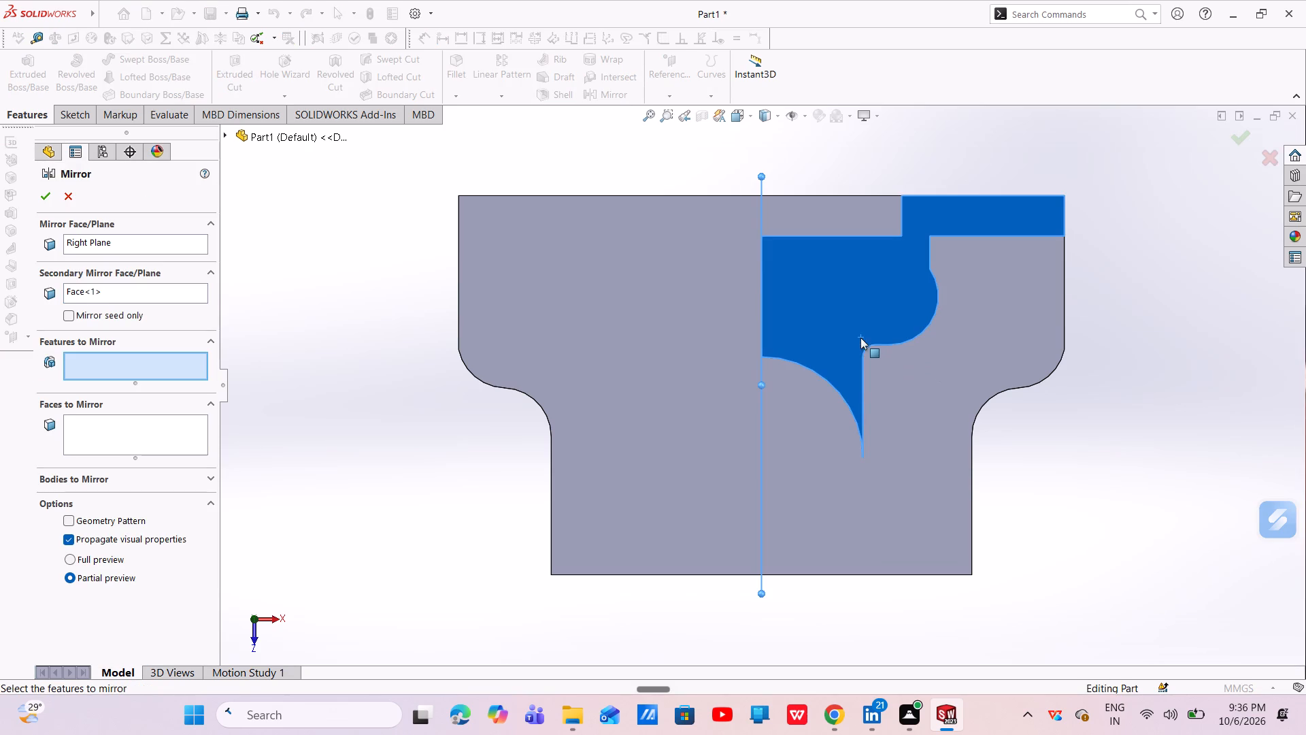
{"action": "left_click", "coordinate": [99, 288]}
{"action": "right_click", "coordinate": [99, 289]}
{"action": "left_click", "coordinate": [143, 316]}
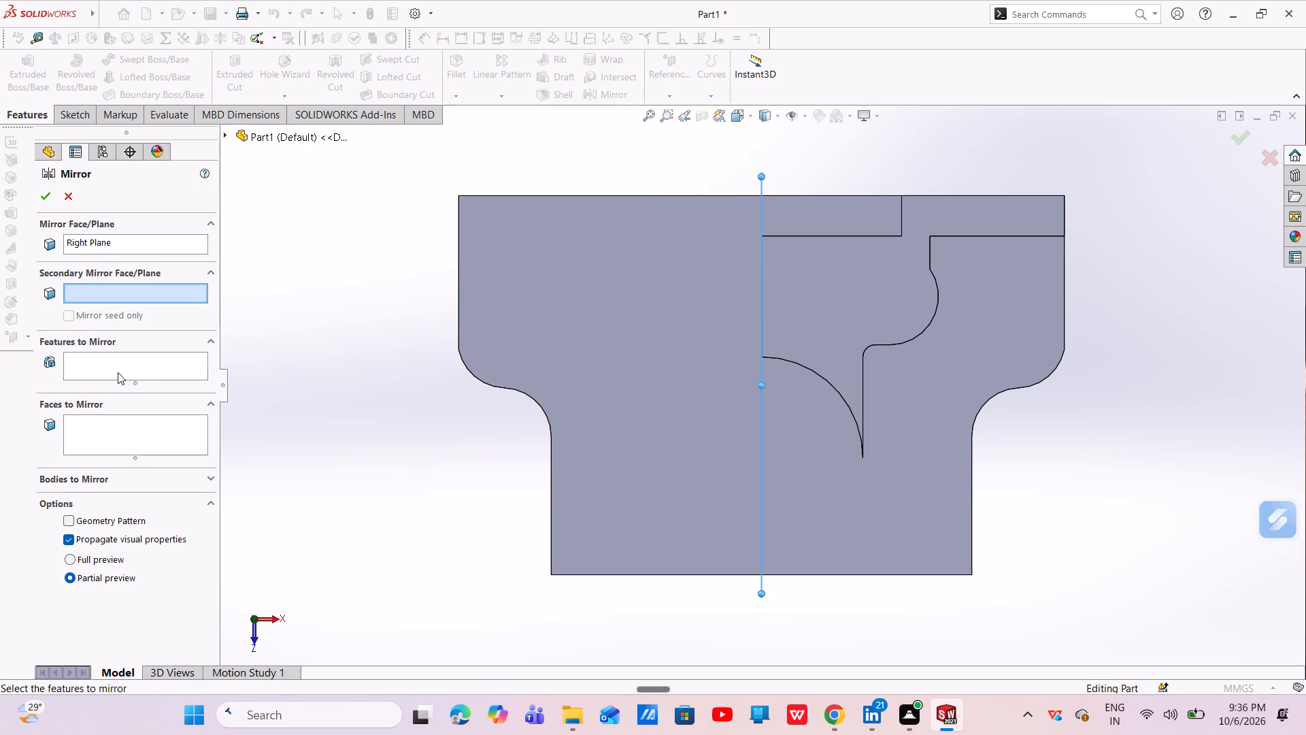
{"action": "left_click", "coordinate": [118, 366]}
{"action": "left_click", "coordinate": [850, 292]}
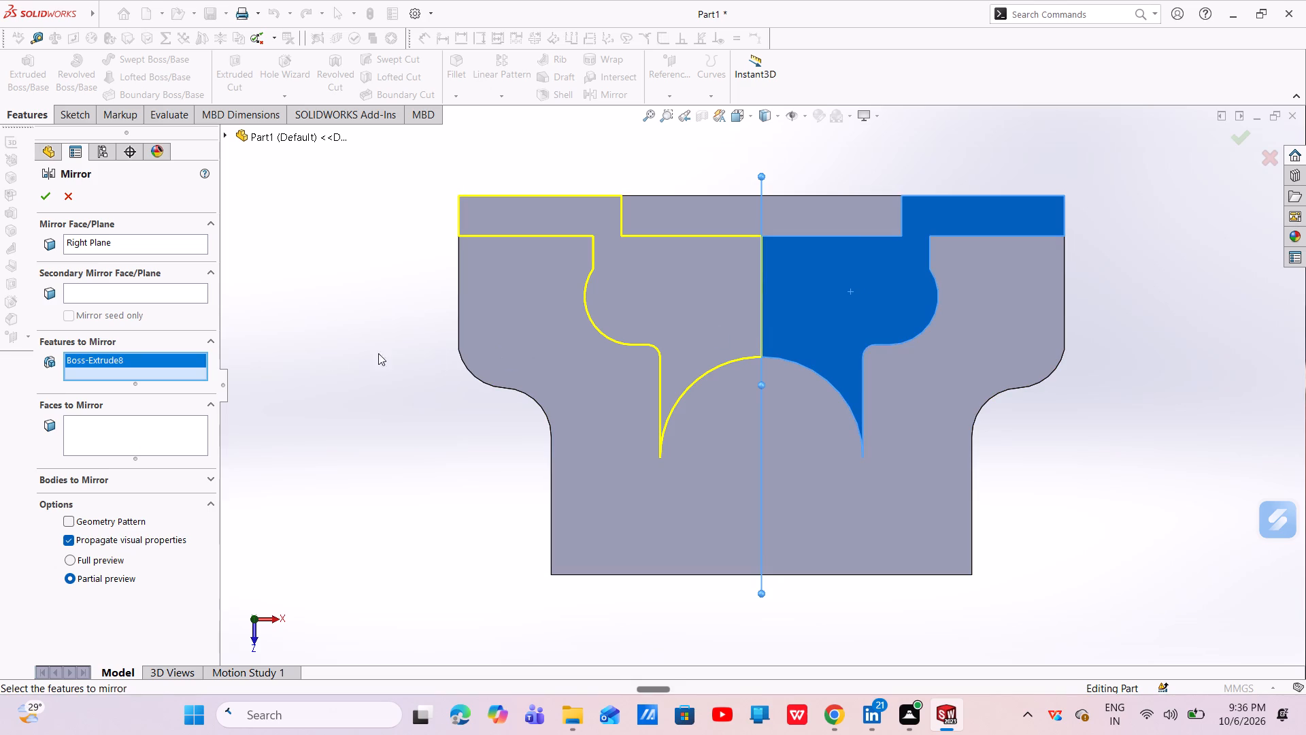
{"action": "left_click", "coordinate": [50, 199]}
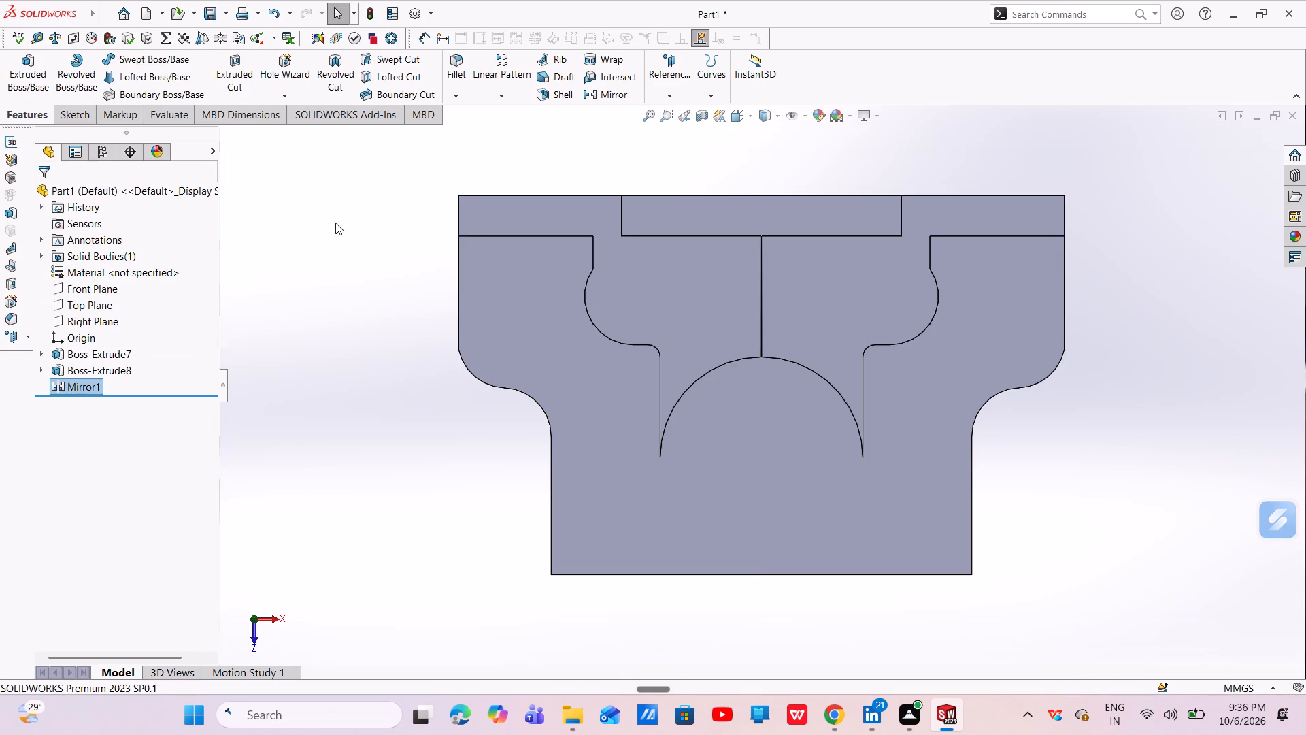
{"action": "middle_click_drag", "start_coordinate": [811, 338], "coordinate": [809, 256]}
{"action": "scroll", "coordinate": [809, 256], "scroll_direction": "up", "scroll_amount": 1}
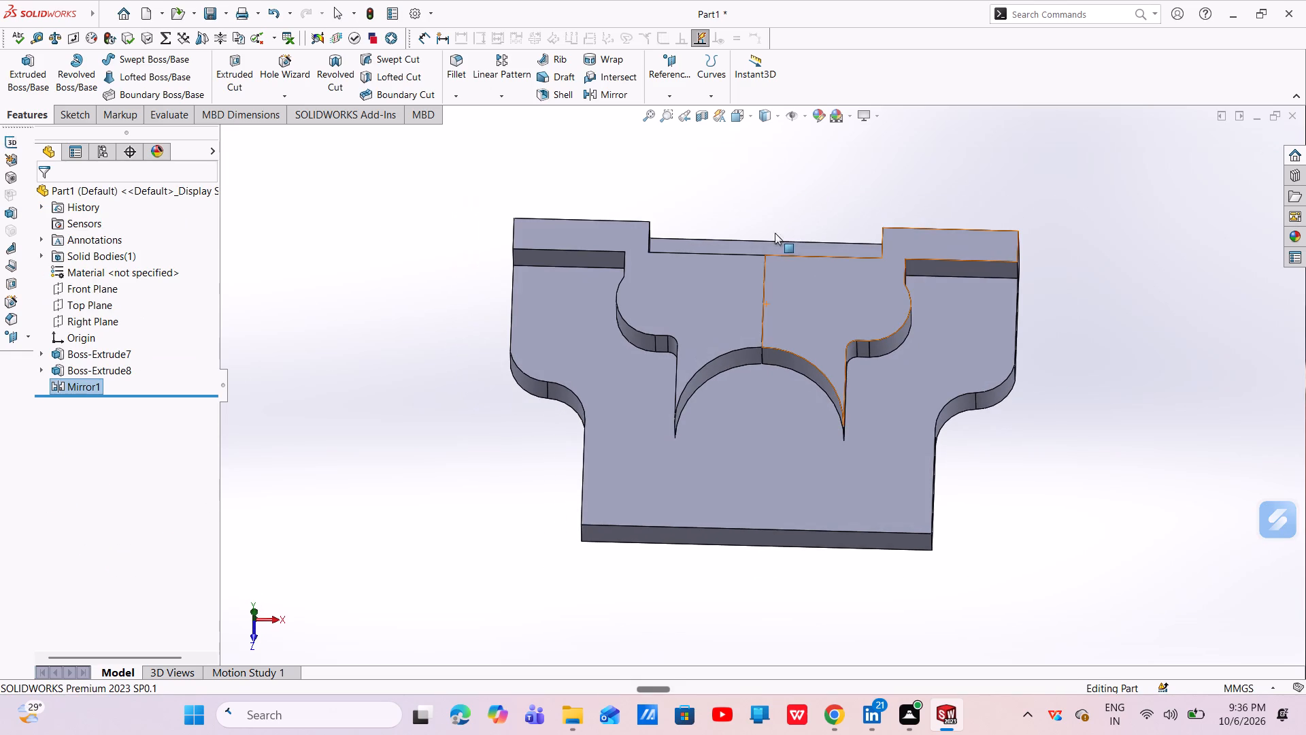
On the base plate's front face, sketch a 50 mm diameter circle concentric with the rib's arc and reaching the arc's top point.
{"action": "left_click", "coordinate": [76, 113]}
{"action": "left_click", "coordinate": [704, 463]}
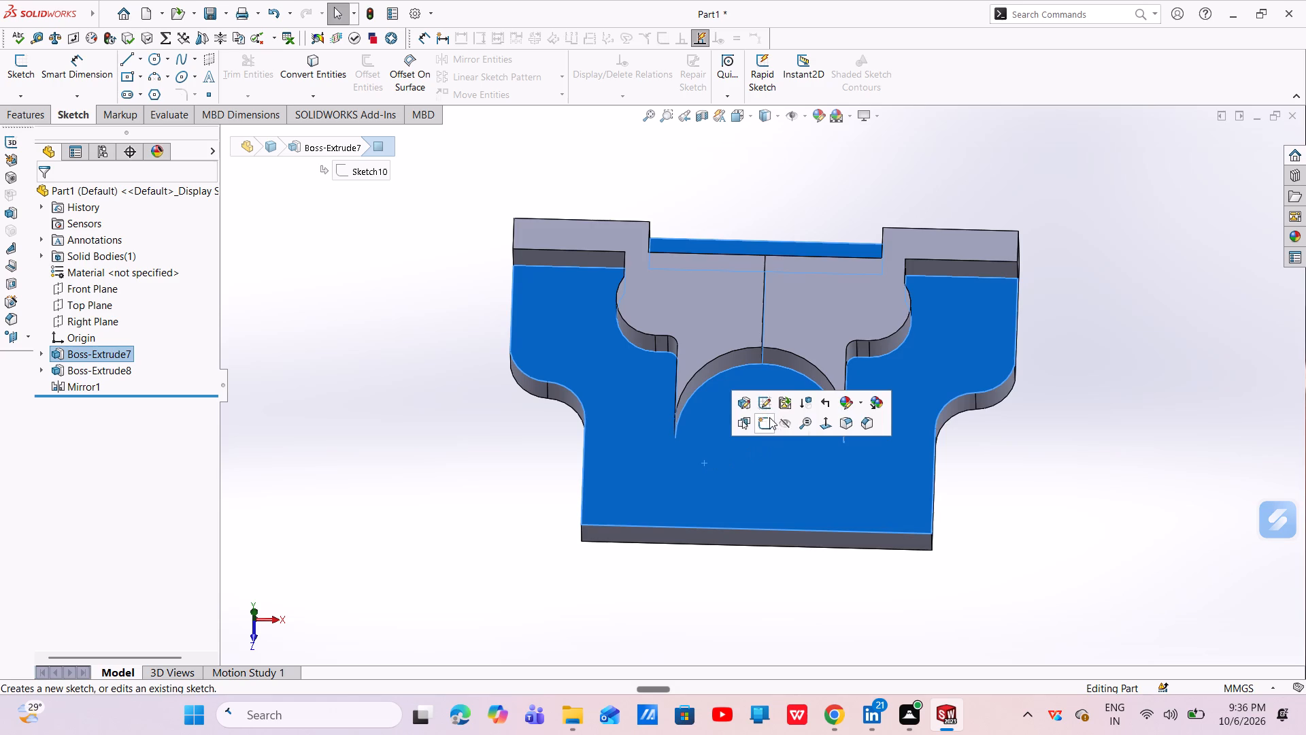
{"action": "left_click", "coordinate": [769, 423]}
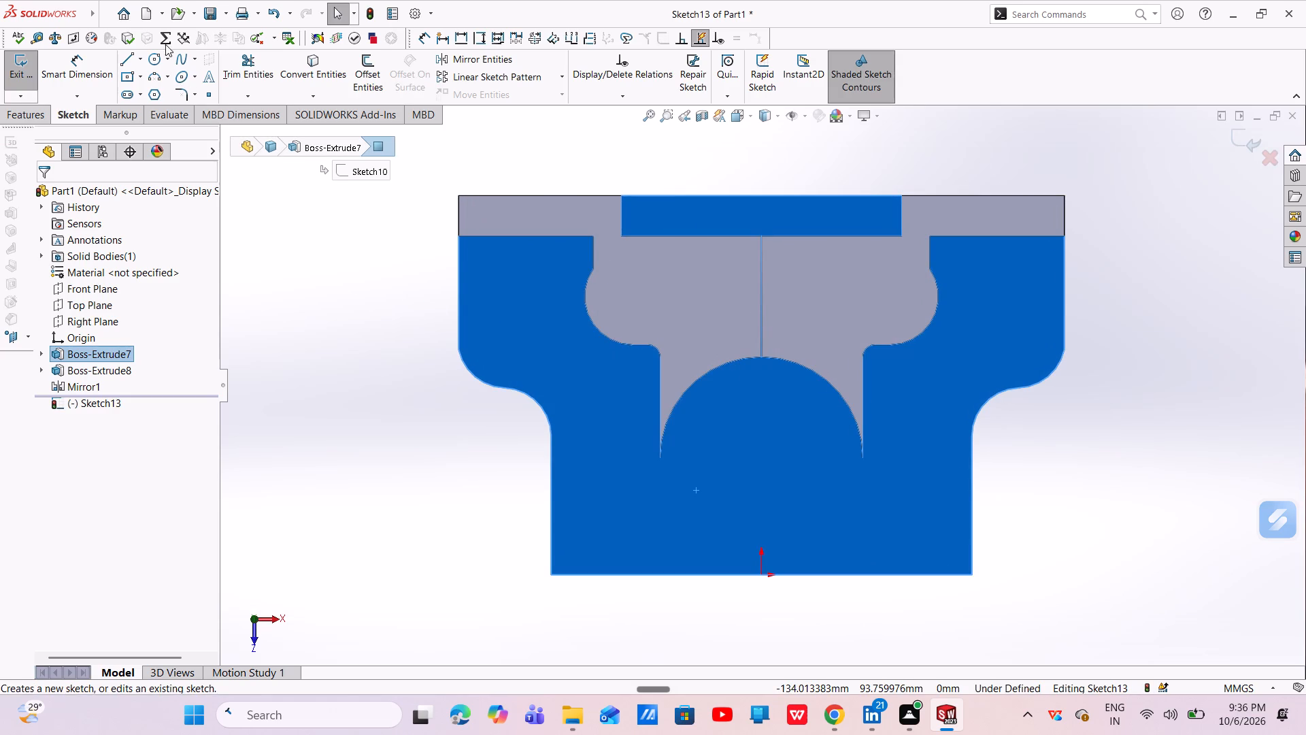
{"action": "left_click", "coordinate": [156, 56]}
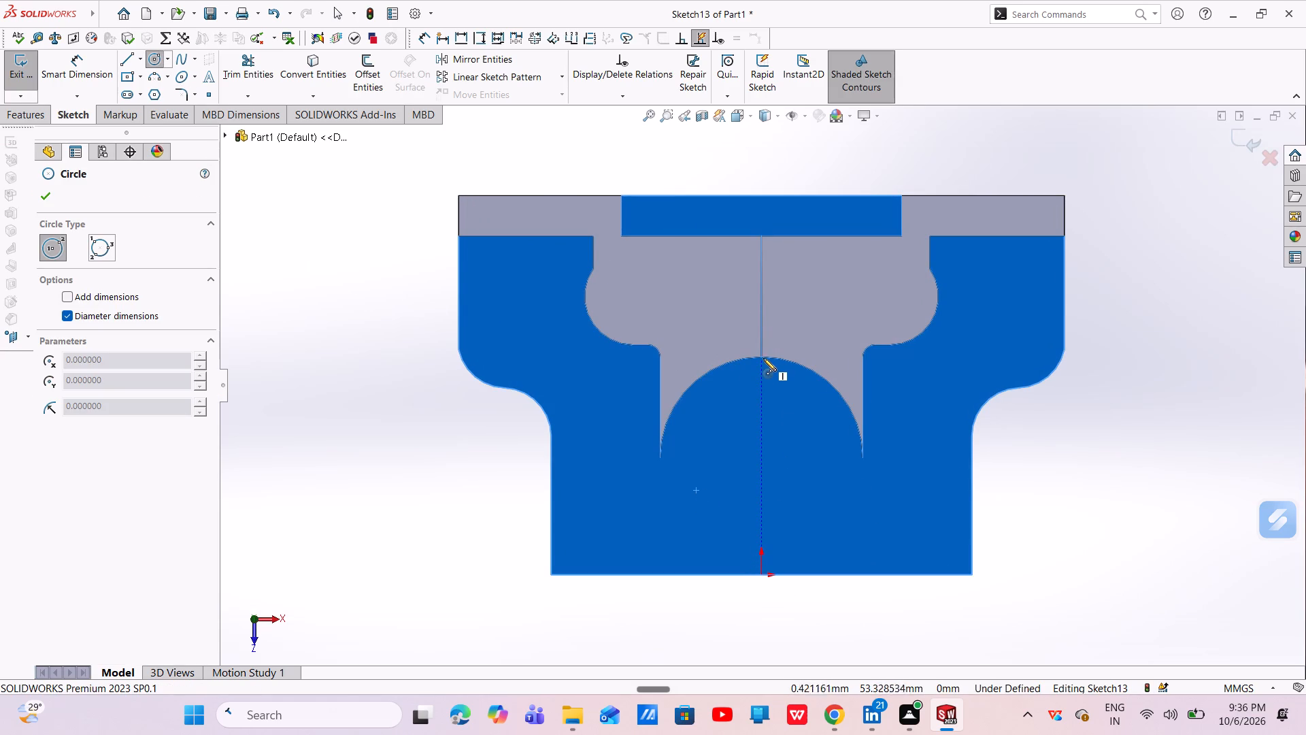
{"action": "left_click", "coordinate": [760, 458]}
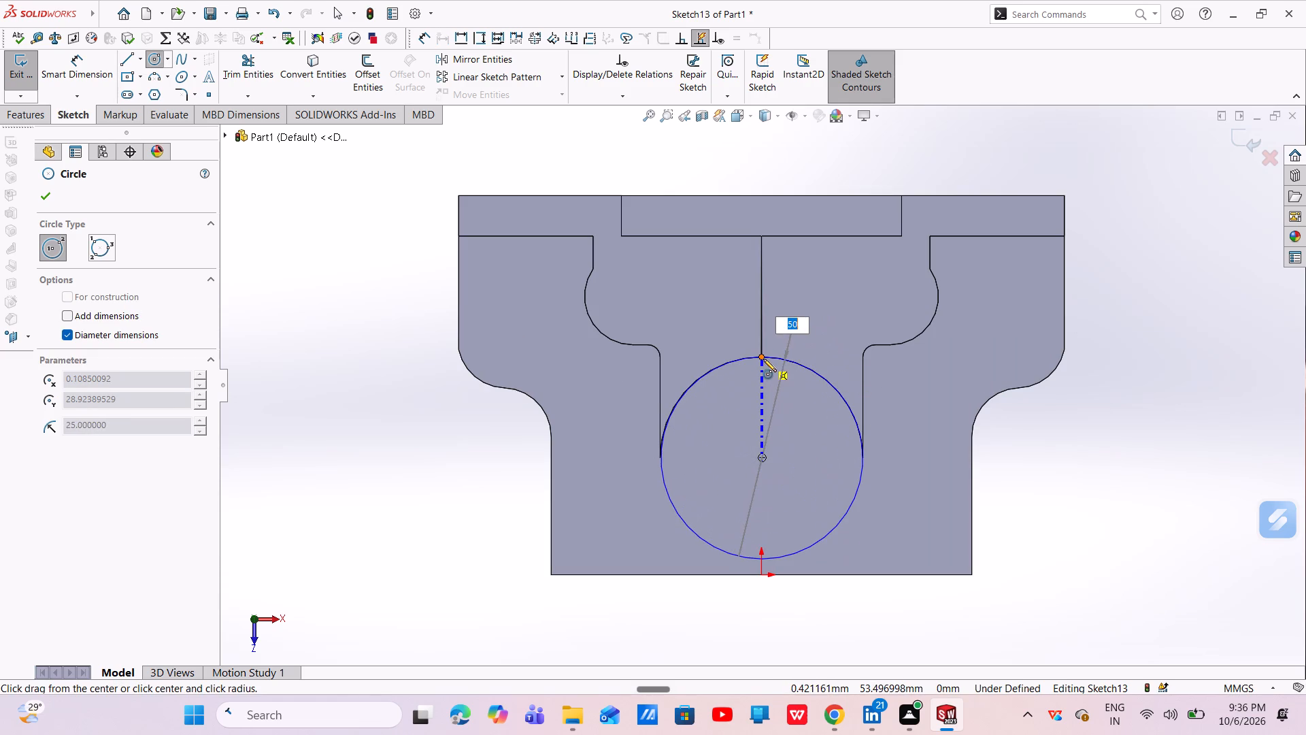
{"action": "left_click", "coordinate": [763, 359]}
{"action": "key", "text": "Escape"}
{"action": "key", "text": "Escape"}
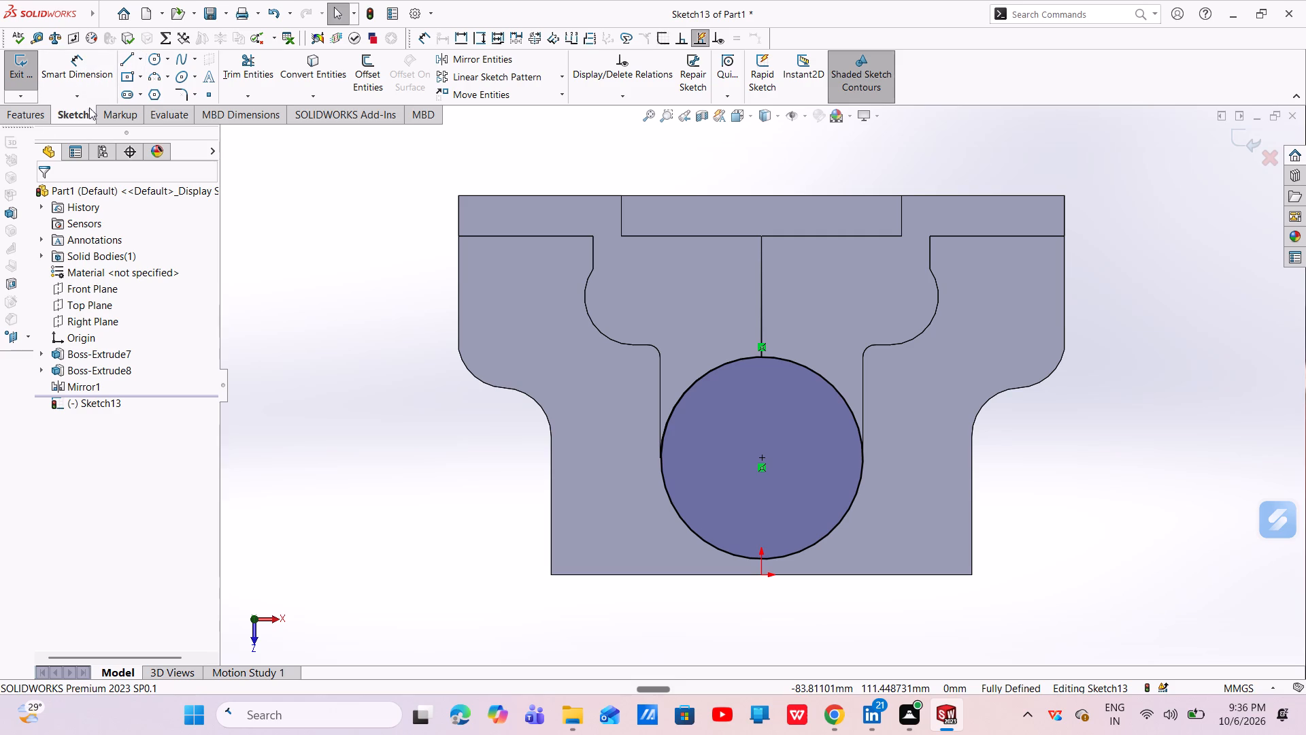
Extrude the circle 45 mm blind from the sketch plane as a cylindrical boss, merged with the base plate.
{"action": "left_click", "coordinate": [24, 119]}
{"action": "left_click", "coordinate": [29, 52]}
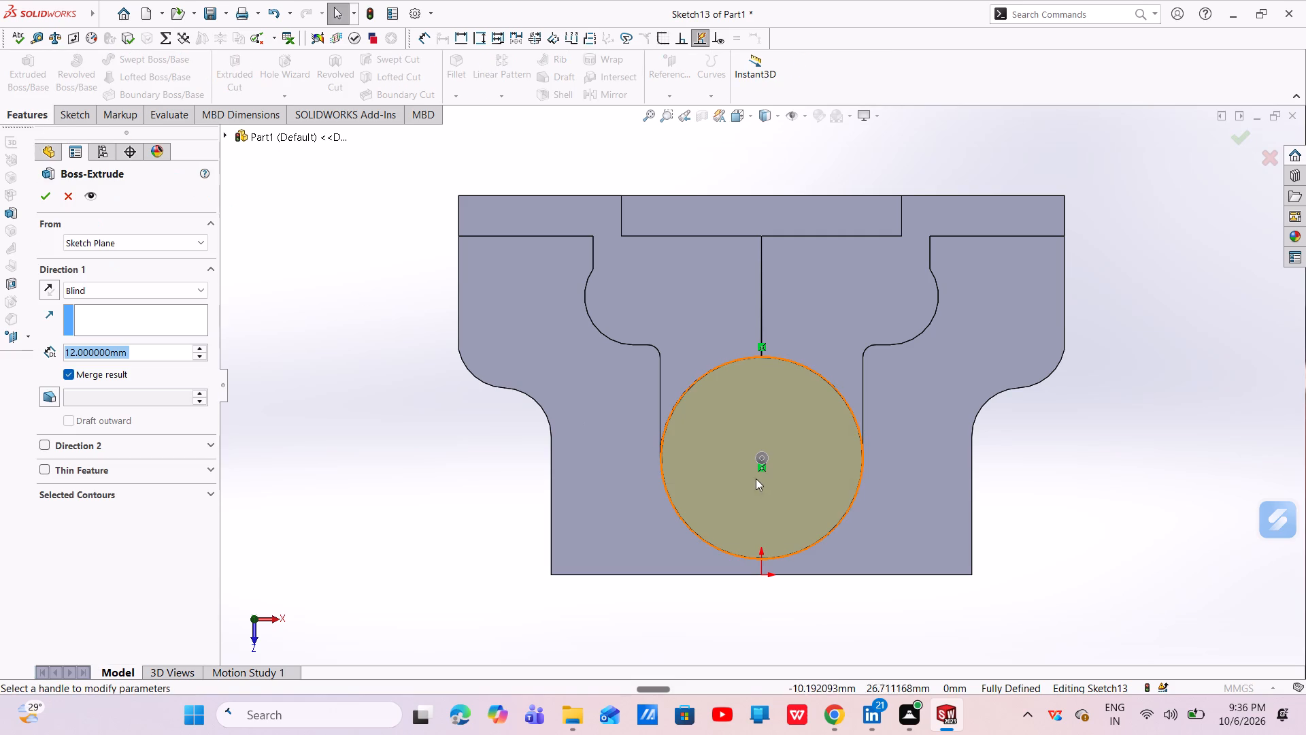
{"action": "middle_click_drag", "start_coordinate": [819, 500], "coordinate": [829, 231]}
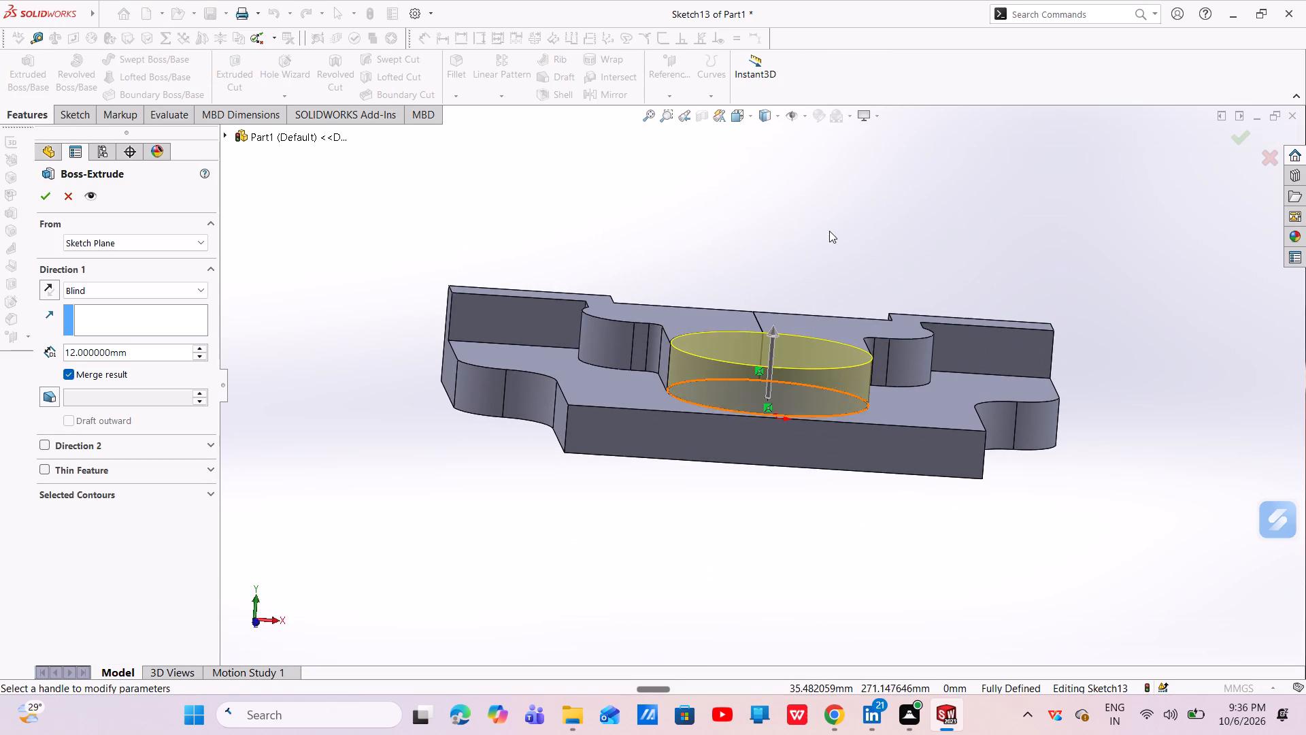
{"action": "left_click", "coordinate": [173, 349]}
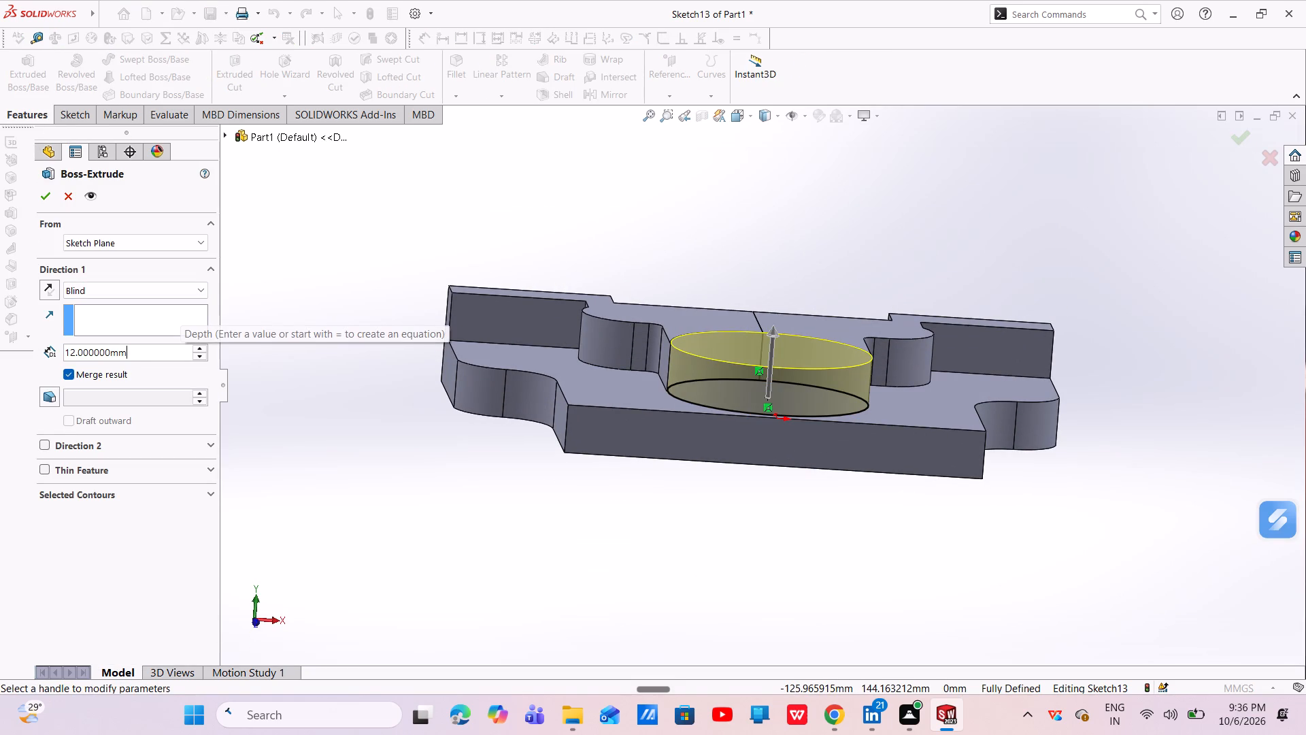
{"action": "key", "text": "BackSpace"}
{"action": "key", "text": "BackSpace"}
{"action": "key", "text": "BackSpace"}
{"action": "key", "text": "BackSpace"}
{"action": "key", "text": "BackSpace"}
{"action": "key", "text": "BackSpace"}
{"action": "key", "text": "BackSpace"}
{"action": "key", "text": "BackSpace"}
{"action": "key", "text": "BackSpace"}
{"action": "key", "text": "BackSpace"}
{"action": "key", "text": "BackSpace"}
{"action": "key", "text": "BackSpace"}
{"action": "key", "text": "BackSpace"}
{"action": "key", "text": "BackSpace"}
{"action": "key", "text": "BackSpace"}
{"action": "key", "text": "BackSpace"}
{"action": "key", "text": "BackSpace"}
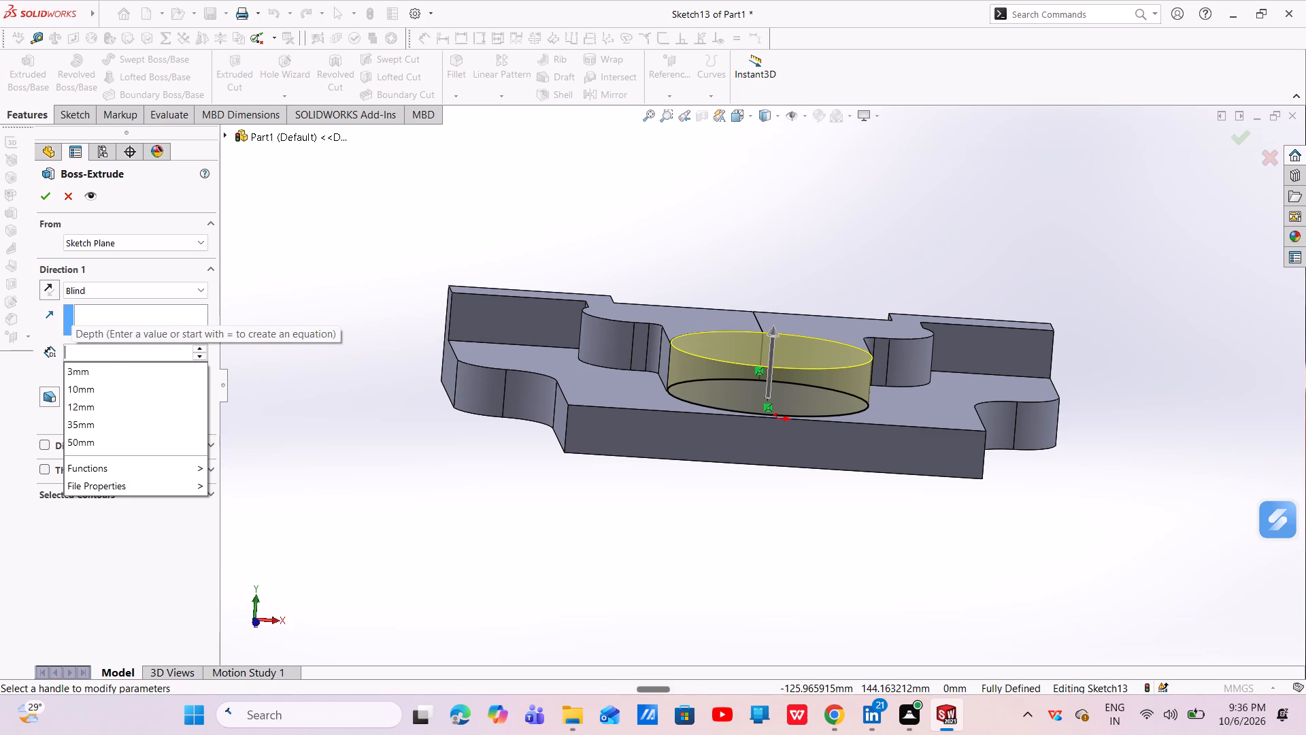
{"action": "type", "text": "45"}
{"action": "key", "text": "Return"}
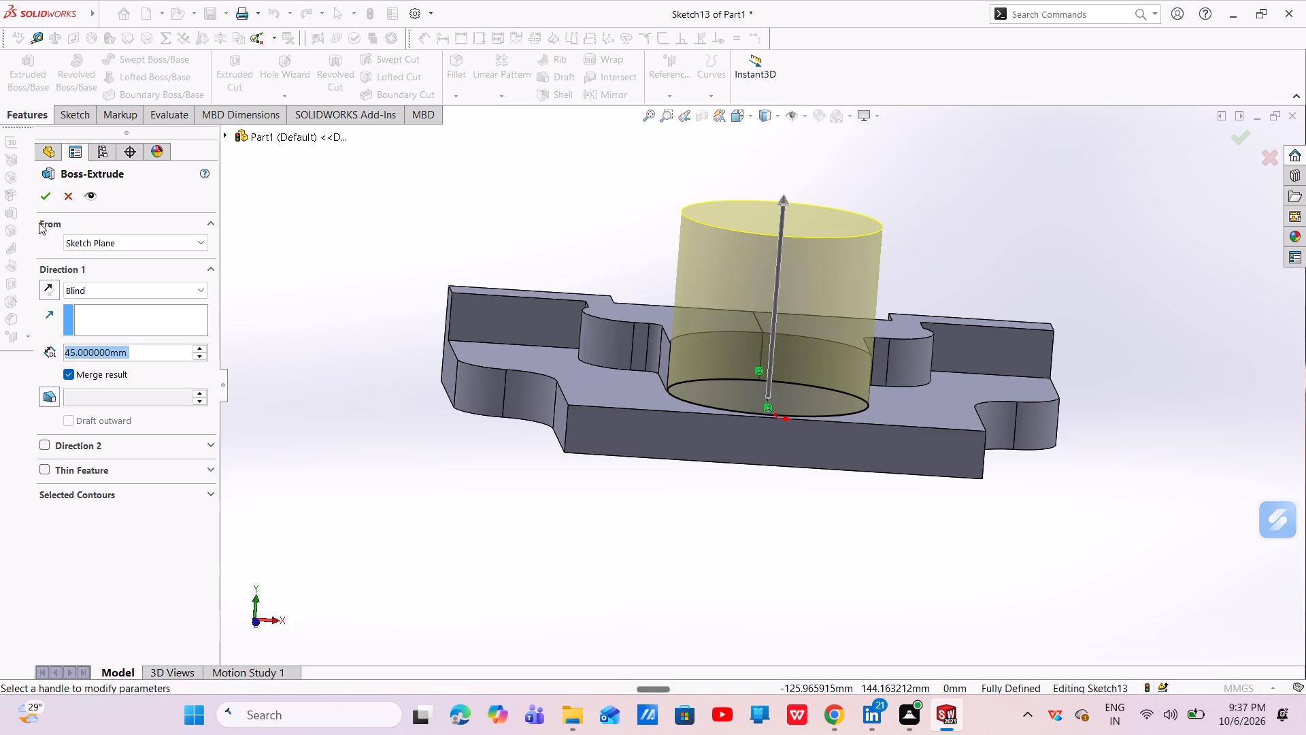
{"action": "left_click", "coordinate": [39, 194]}
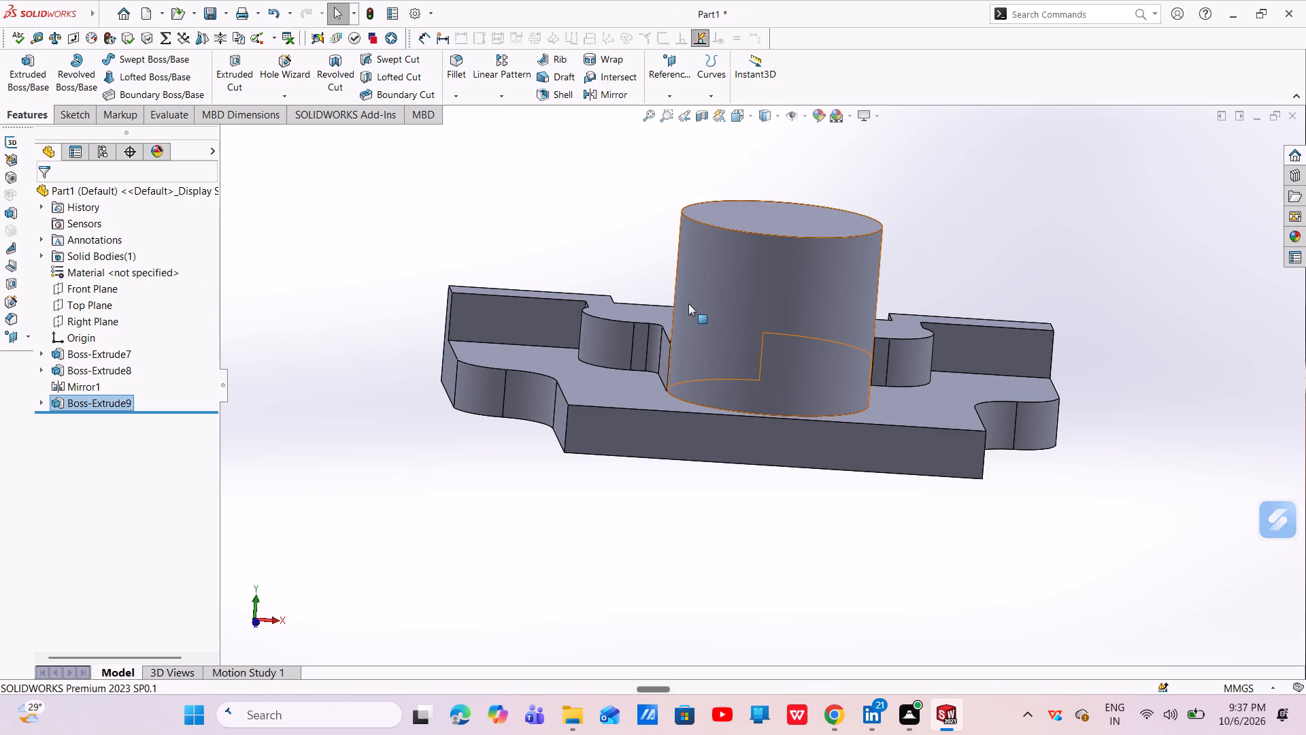
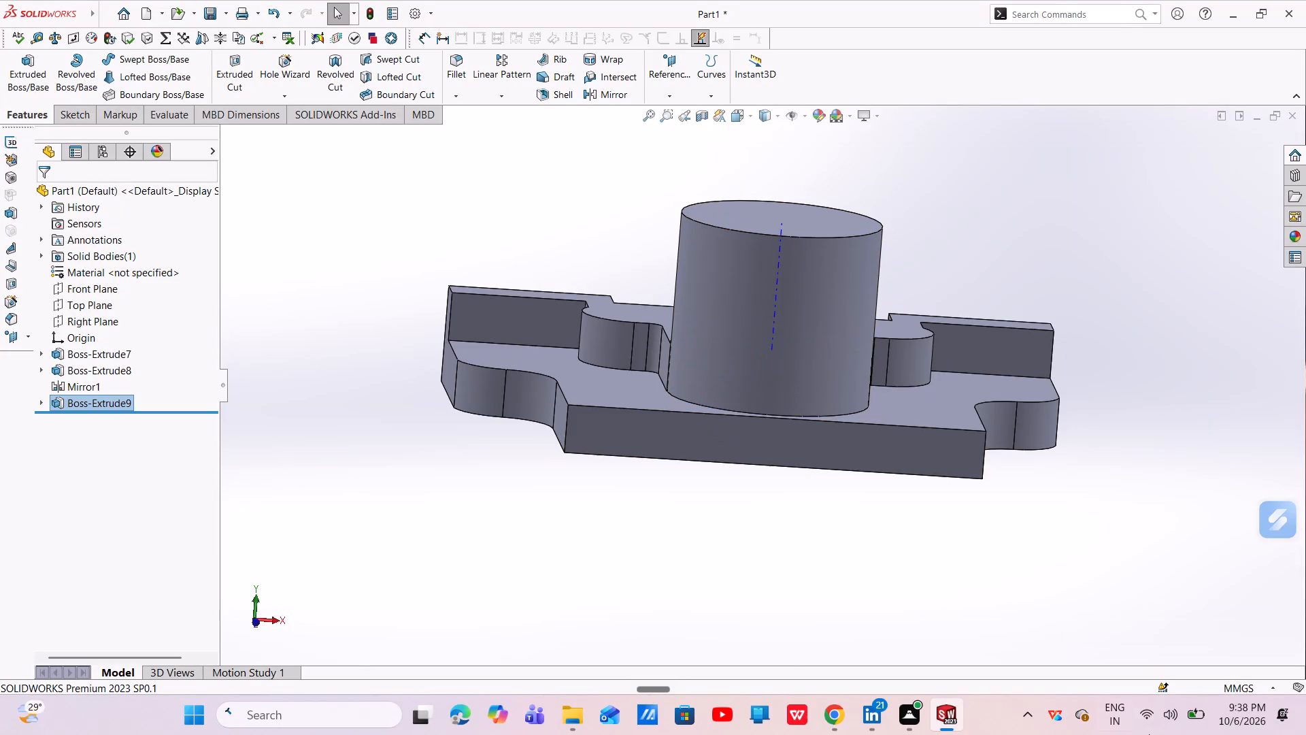
Fillet the inner corner edge where the original rib's outer arm meets its curved step with a 6 mm radius.
{"action": "scroll", "coordinate": [828, 199], "scroll_direction": "up", "scroll_amount": 3}
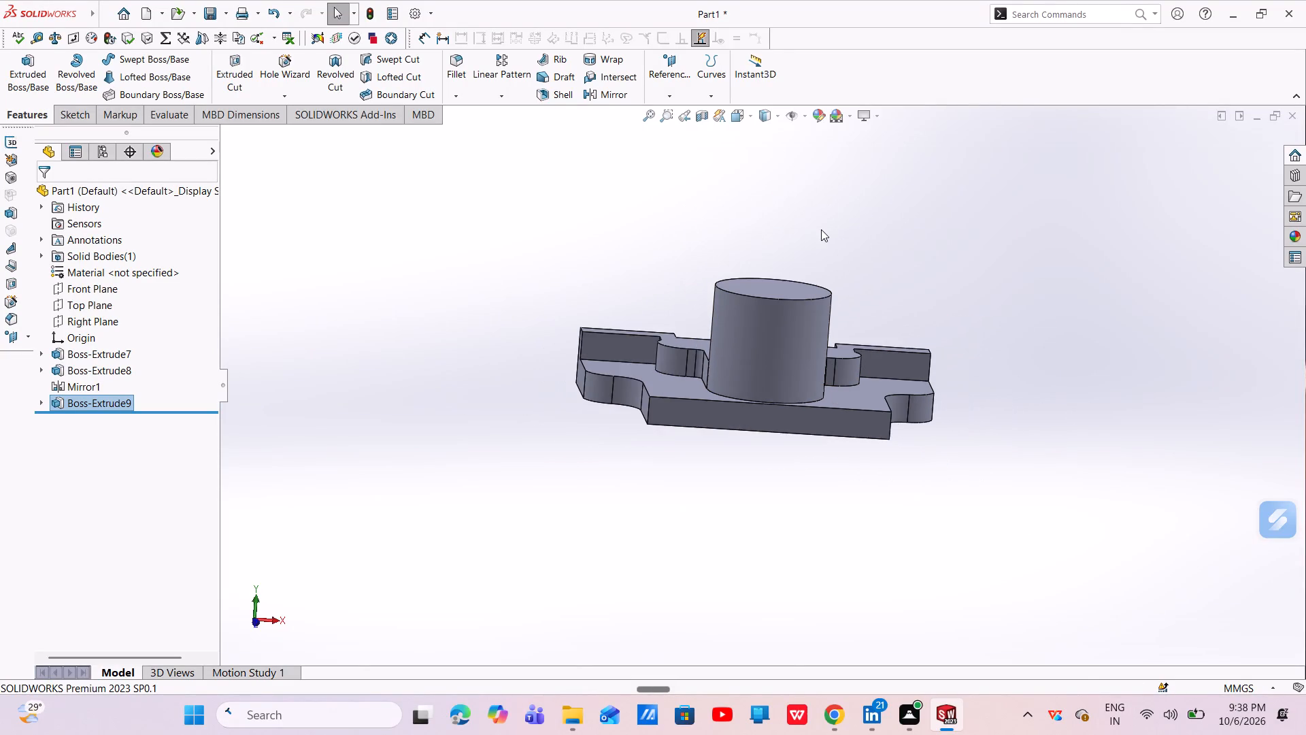
{"action": "middle_click_drag", "start_coordinate": [821, 231], "coordinate": [813, 337]}
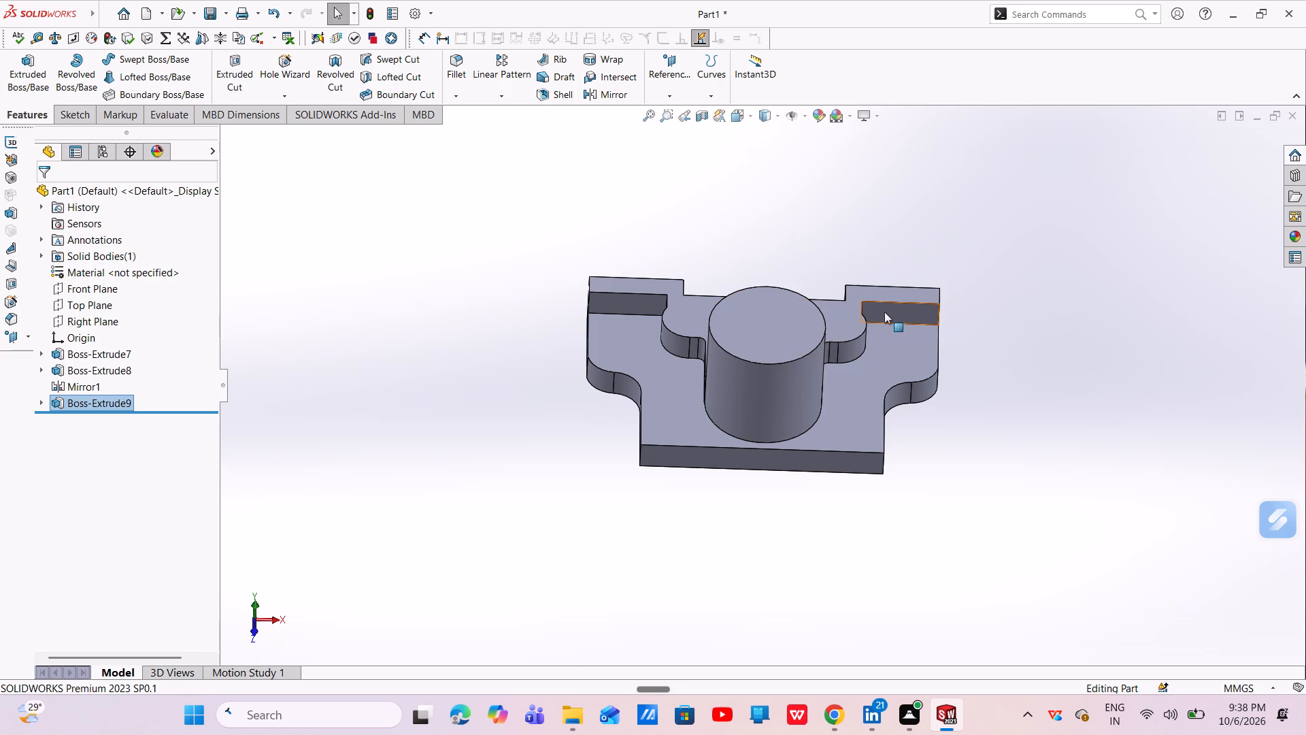
{"action": "middle_click_drag", "start_coordinate": [890, 319], "coordinate": [837, 393]}
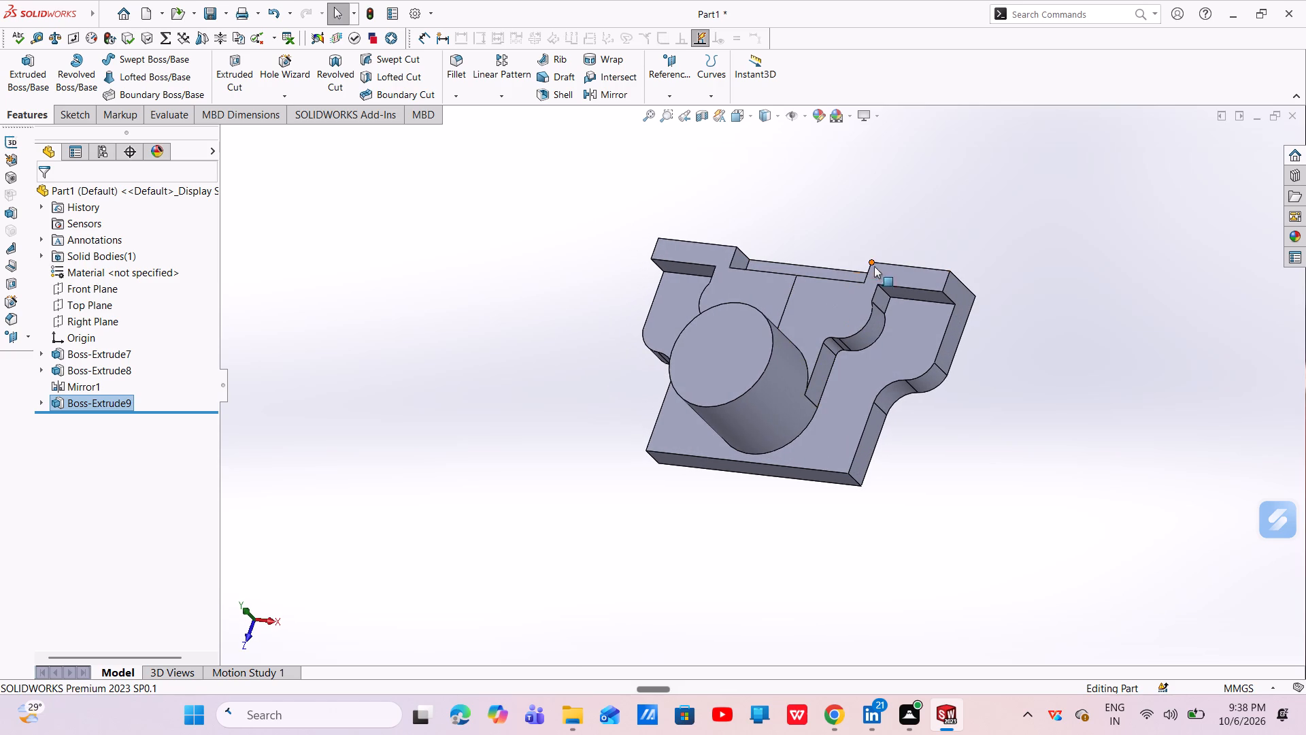
{"action": "left_click", "coordinate": [454, 59]}
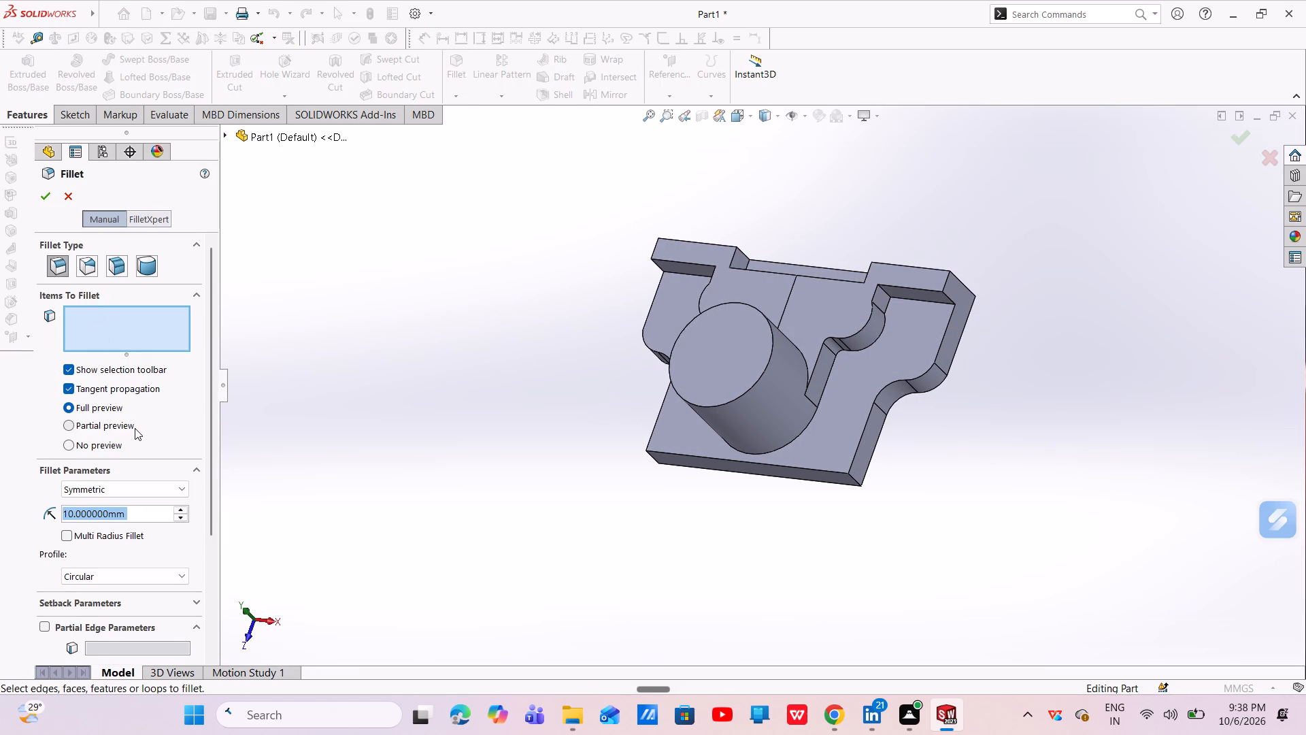
{"action": "key", "text": "BackSpace"}
{"action": "key", "text": "6"}
{"action": "key", "text": "Return"}
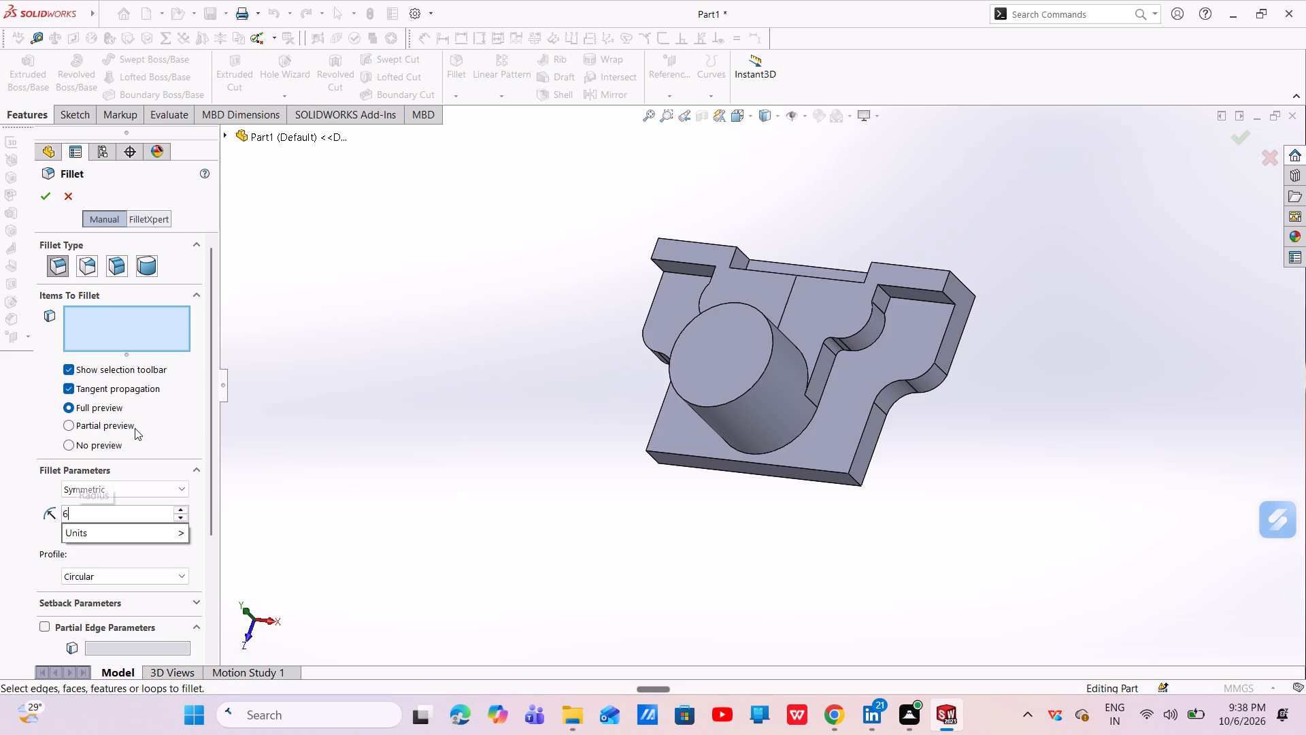
{"action": "left_click", "coordinate": [884, 293]}
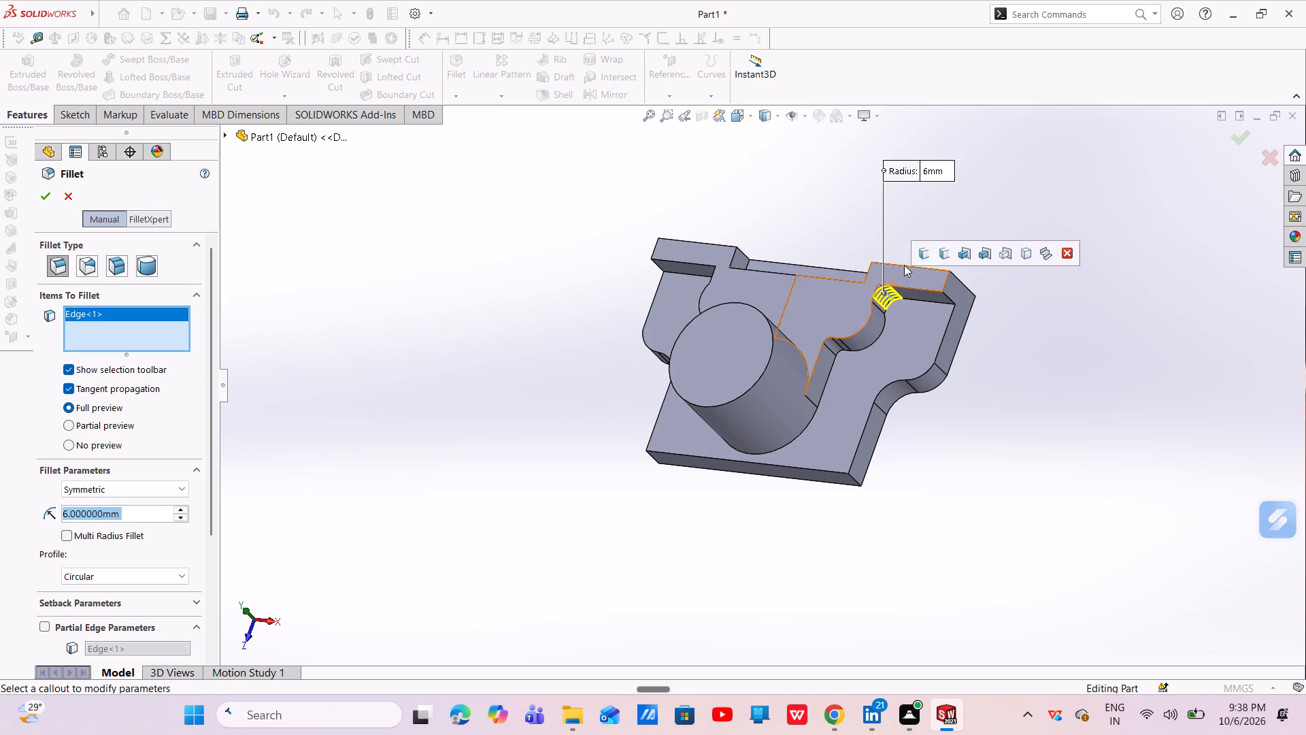
{"action": "left_click", "coordinate": [46, 194]}
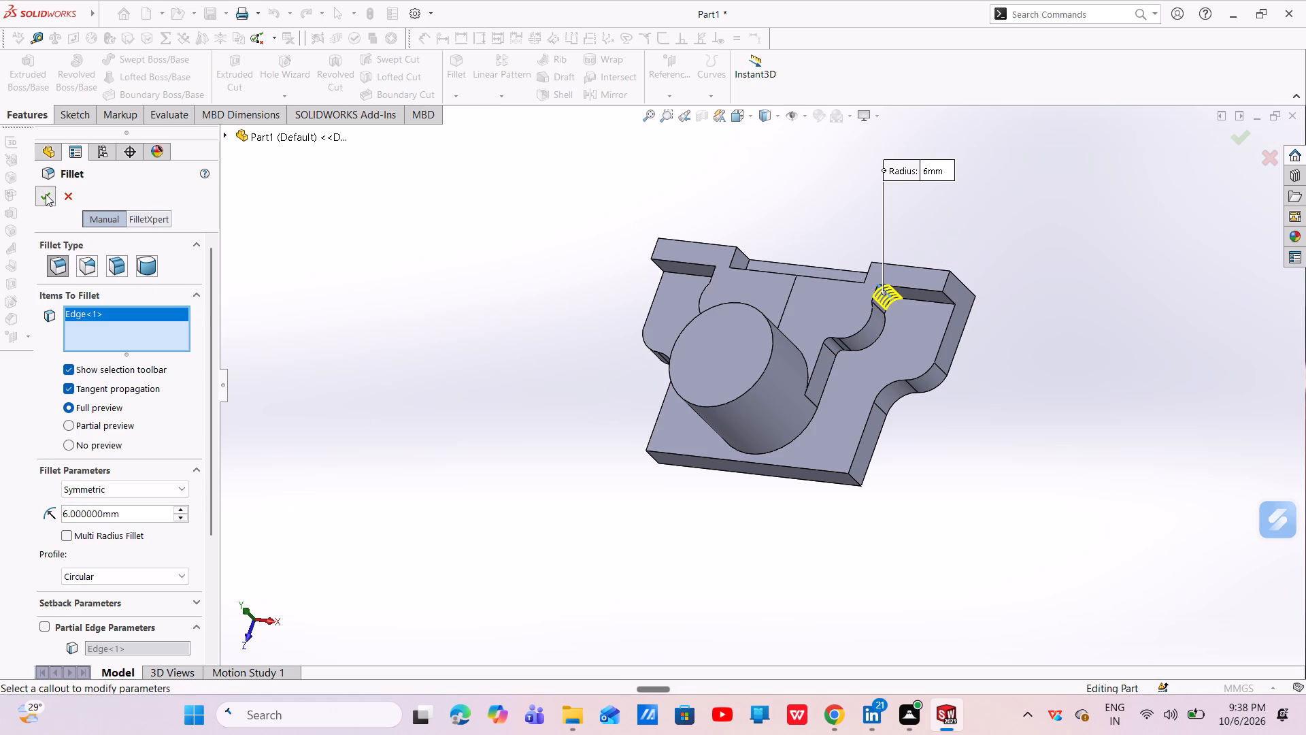
Fillet the matching inner corner edge on the mirrored rib half with a 6 mm radius.
{"action": "middle_click_drag", "start_coordinate": [597, 331], "coordinate": [723, 425]}
{"action": "scroll", "coordinate": [597, 330], "scroll_direction": "down", "scroll_amount": 1}
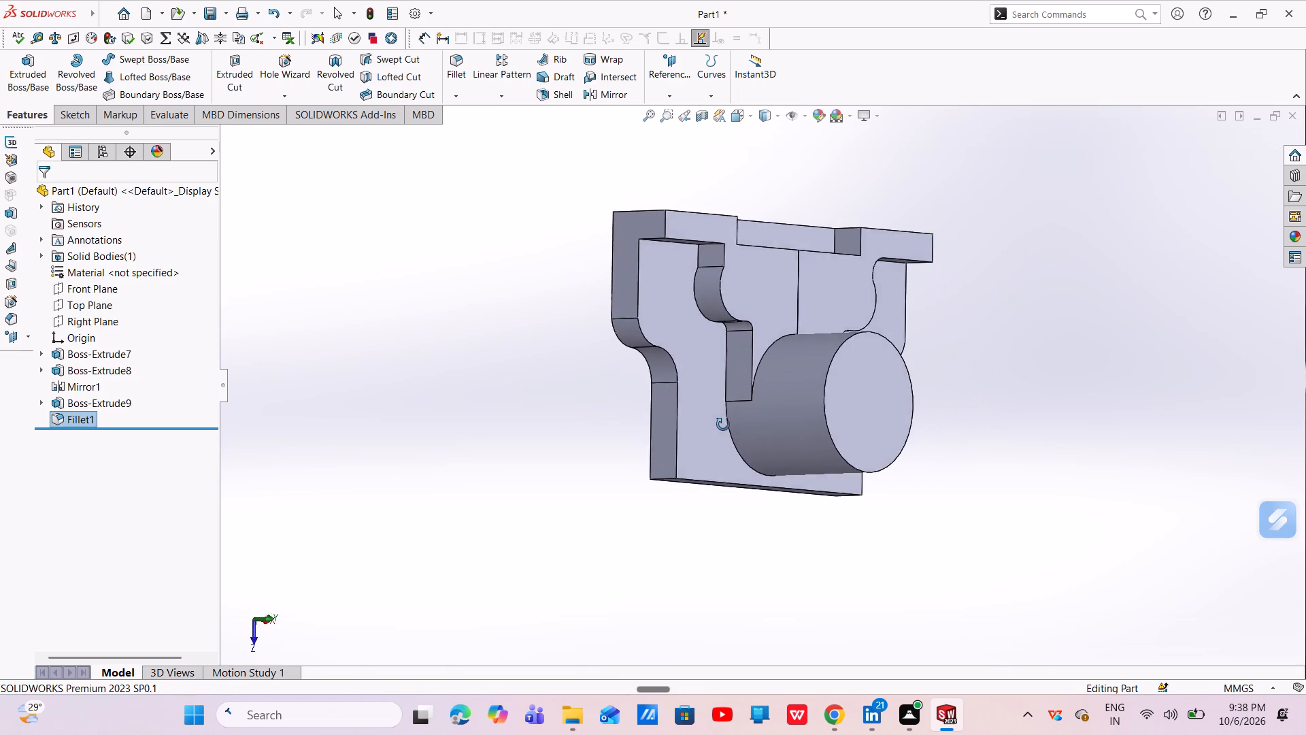
{"action": "middle_click_drag", "start_coordinate": [723, 425], "coordinate": [724, 425]}
{"action": "scroll", "coordinate": [699, 202], "scroll_direction": "down", "scroll_amount": 4}
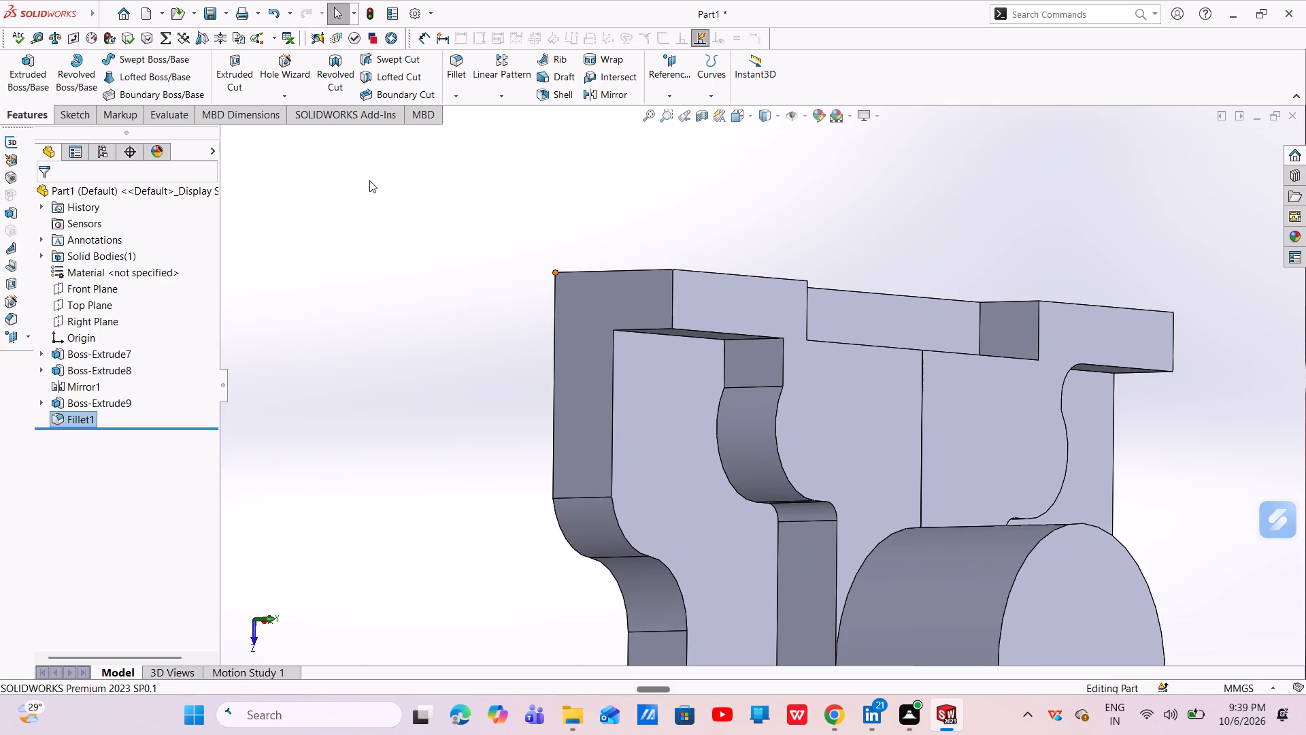
{"action": "left_click", "coordinate": [454, 63]}
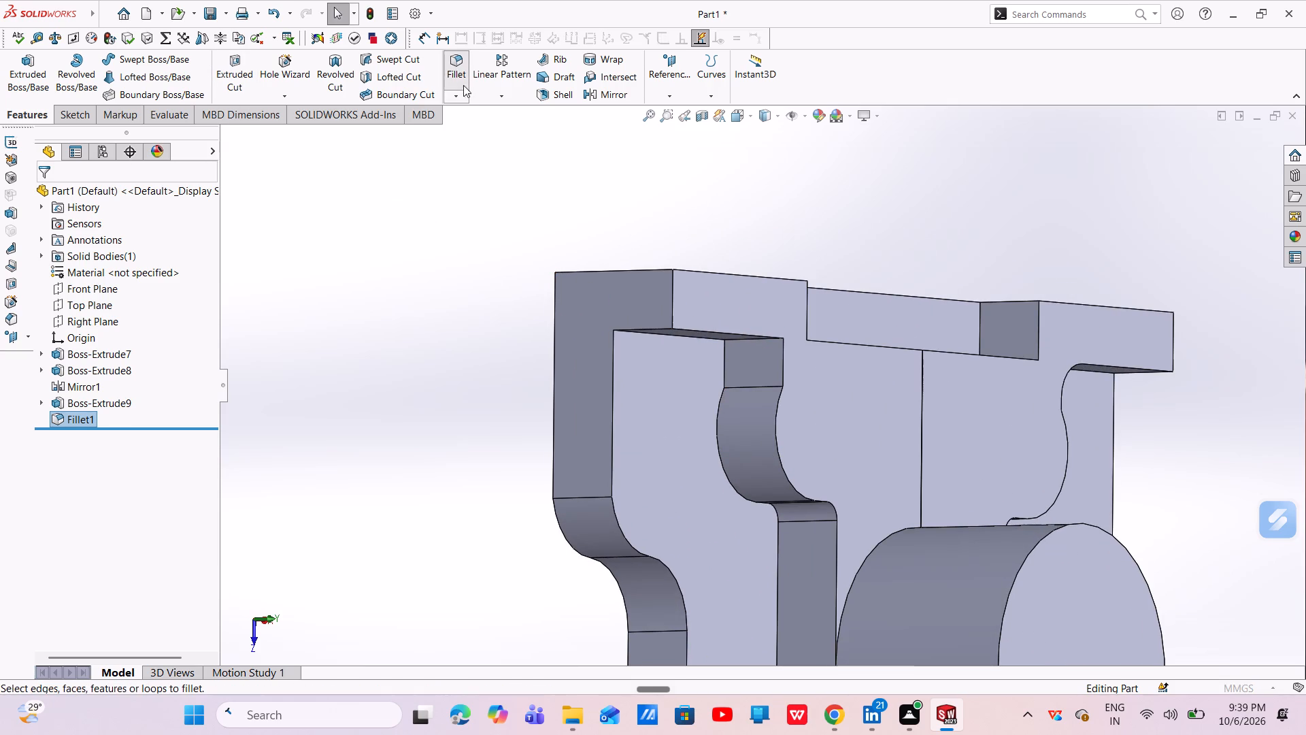
{"action": "left_click", "coordinate": [762, 339]}
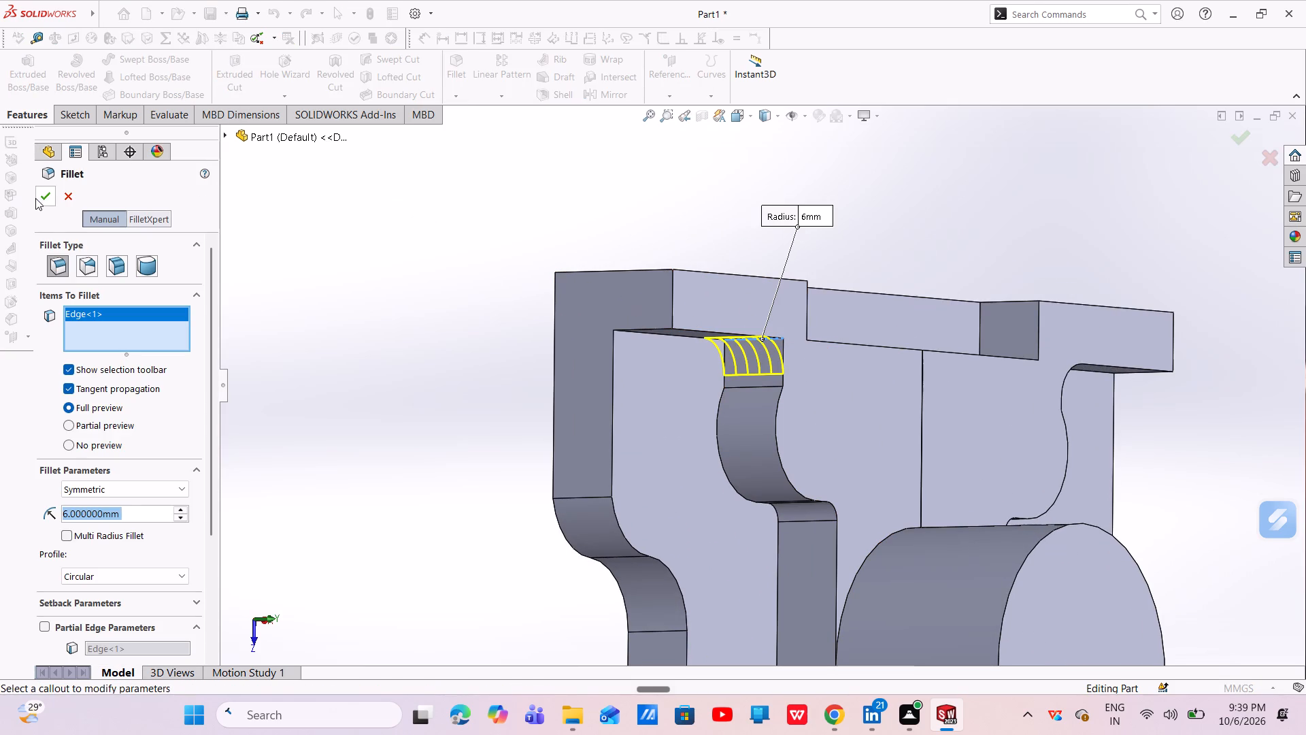
{"action": "left_click", "coordinate": [35, 198]}
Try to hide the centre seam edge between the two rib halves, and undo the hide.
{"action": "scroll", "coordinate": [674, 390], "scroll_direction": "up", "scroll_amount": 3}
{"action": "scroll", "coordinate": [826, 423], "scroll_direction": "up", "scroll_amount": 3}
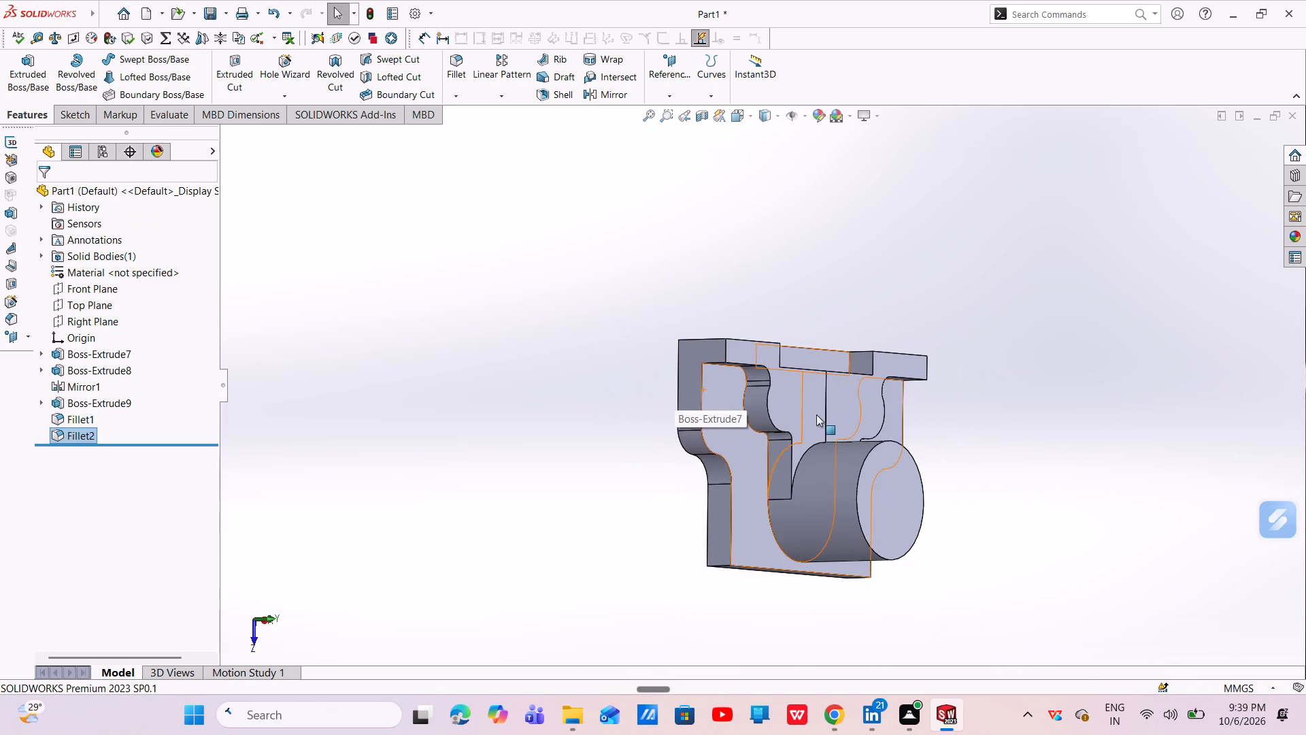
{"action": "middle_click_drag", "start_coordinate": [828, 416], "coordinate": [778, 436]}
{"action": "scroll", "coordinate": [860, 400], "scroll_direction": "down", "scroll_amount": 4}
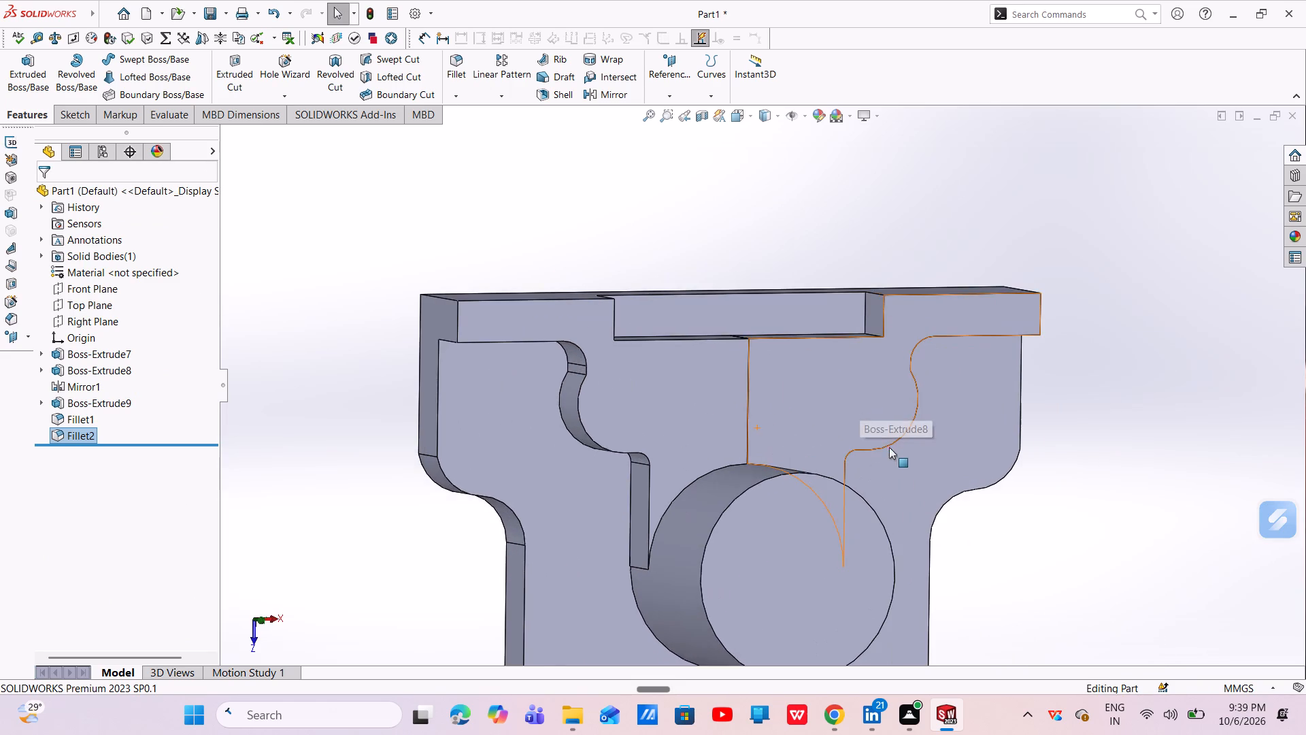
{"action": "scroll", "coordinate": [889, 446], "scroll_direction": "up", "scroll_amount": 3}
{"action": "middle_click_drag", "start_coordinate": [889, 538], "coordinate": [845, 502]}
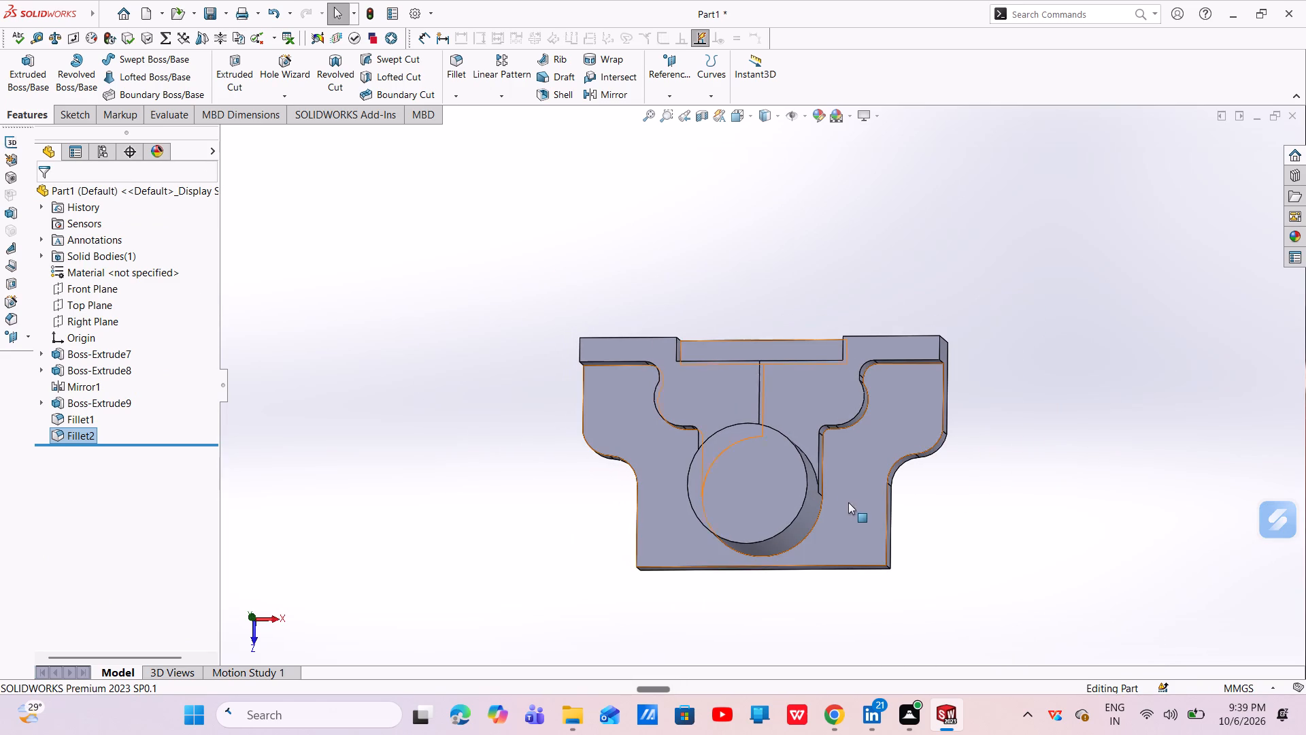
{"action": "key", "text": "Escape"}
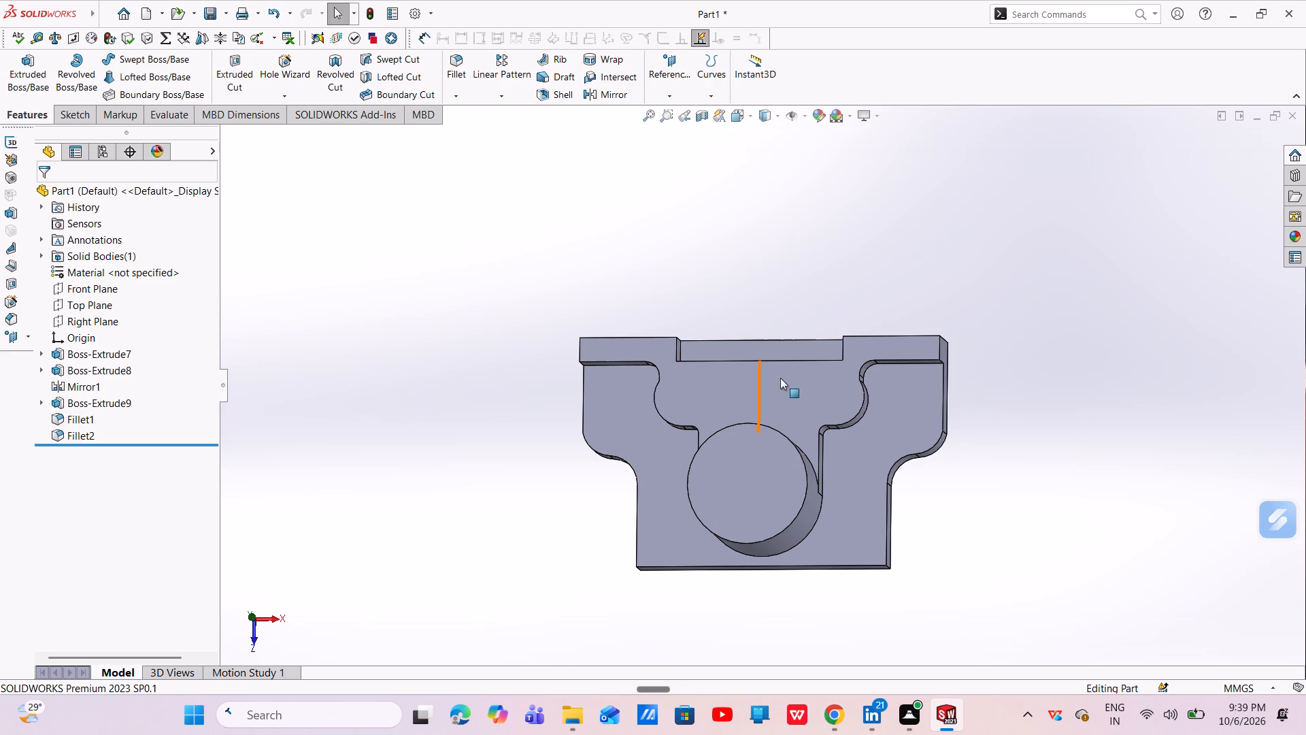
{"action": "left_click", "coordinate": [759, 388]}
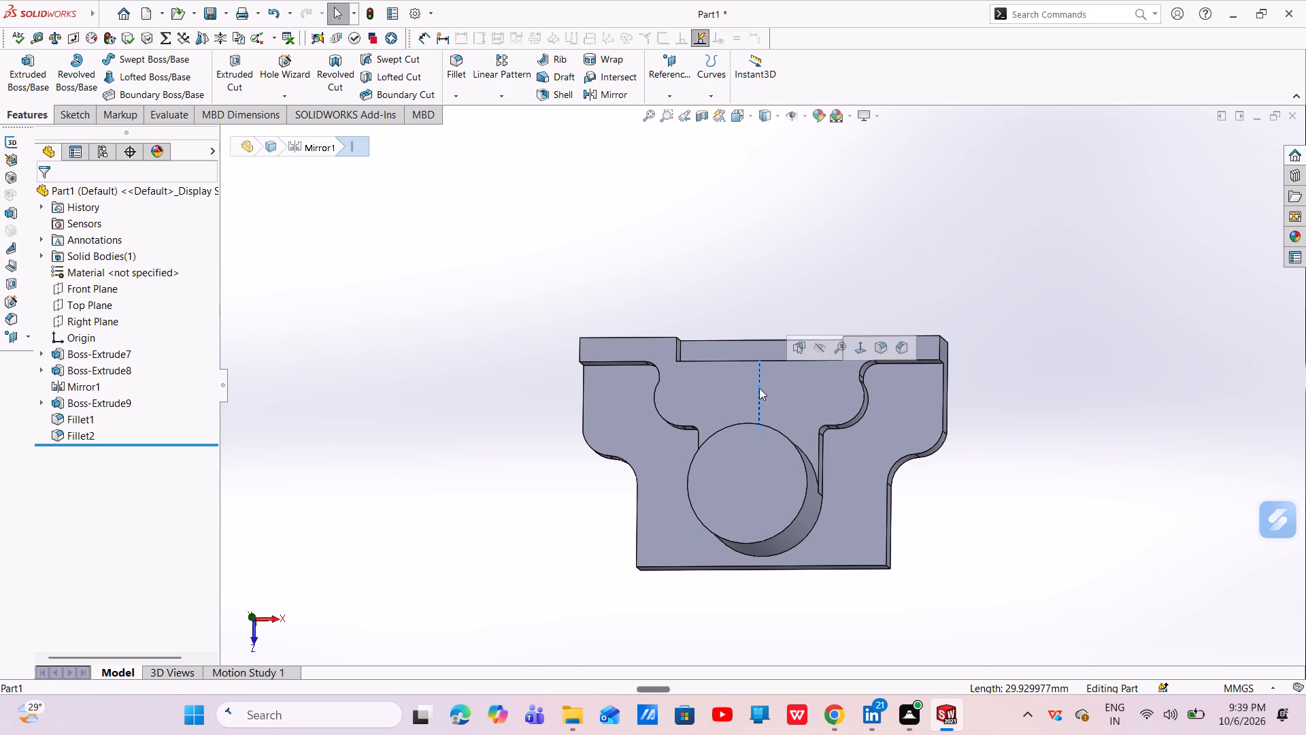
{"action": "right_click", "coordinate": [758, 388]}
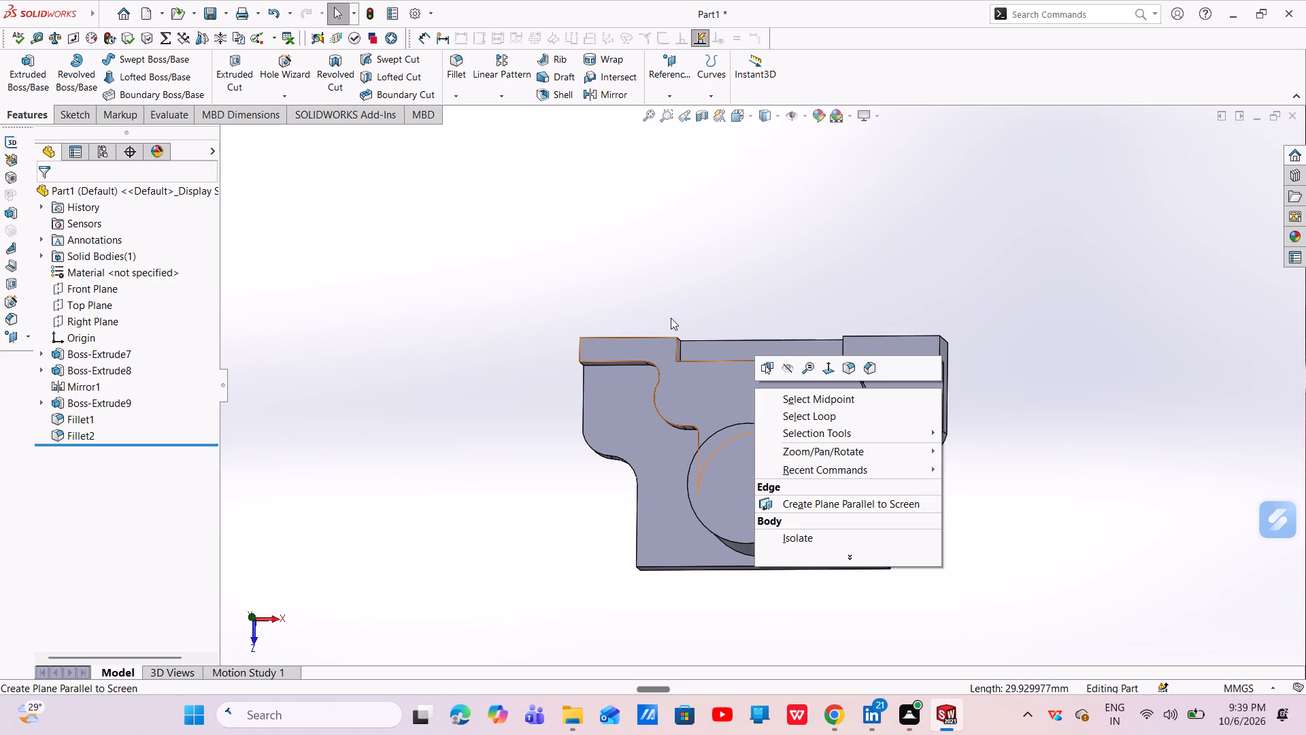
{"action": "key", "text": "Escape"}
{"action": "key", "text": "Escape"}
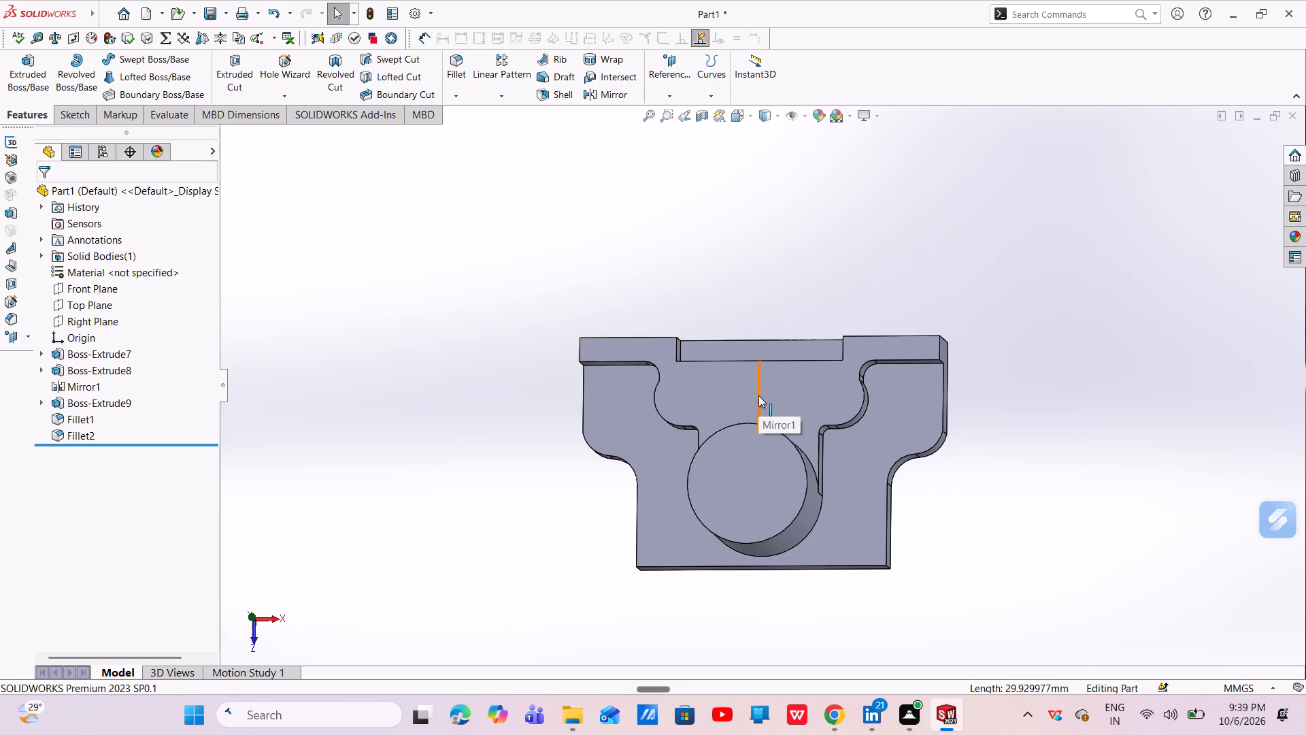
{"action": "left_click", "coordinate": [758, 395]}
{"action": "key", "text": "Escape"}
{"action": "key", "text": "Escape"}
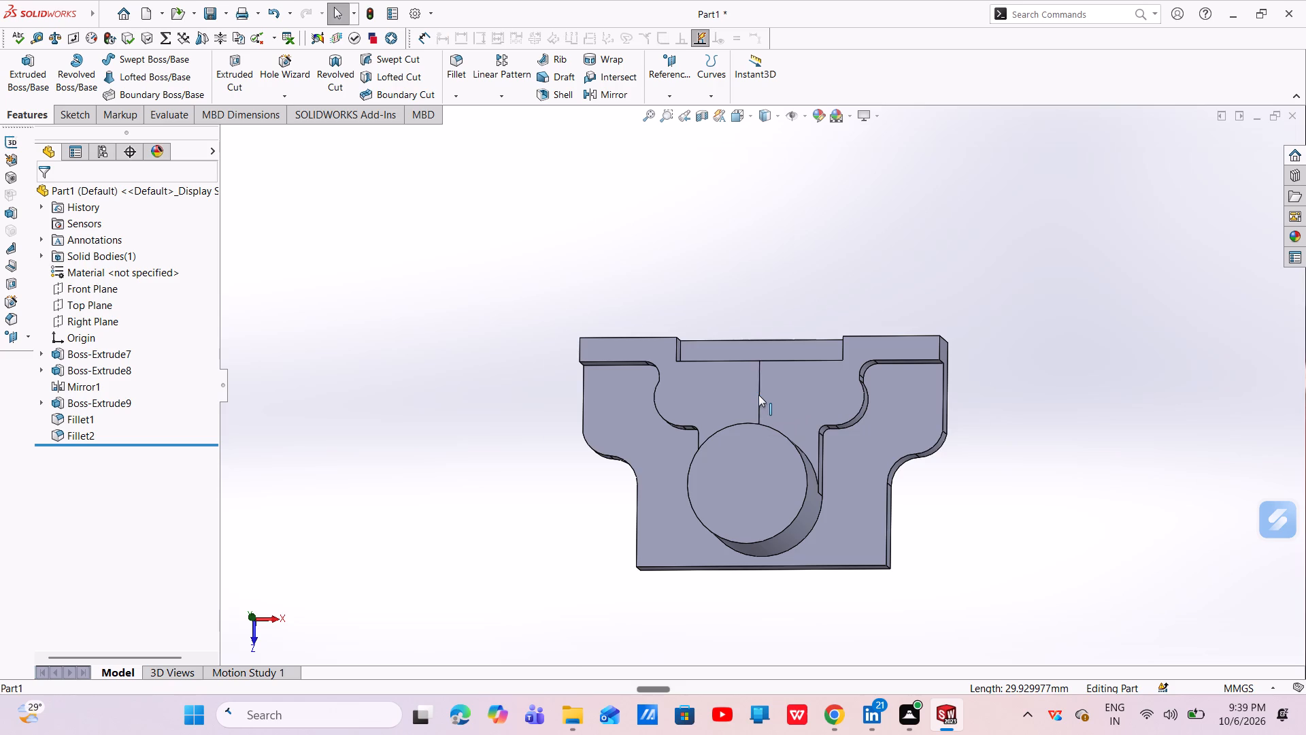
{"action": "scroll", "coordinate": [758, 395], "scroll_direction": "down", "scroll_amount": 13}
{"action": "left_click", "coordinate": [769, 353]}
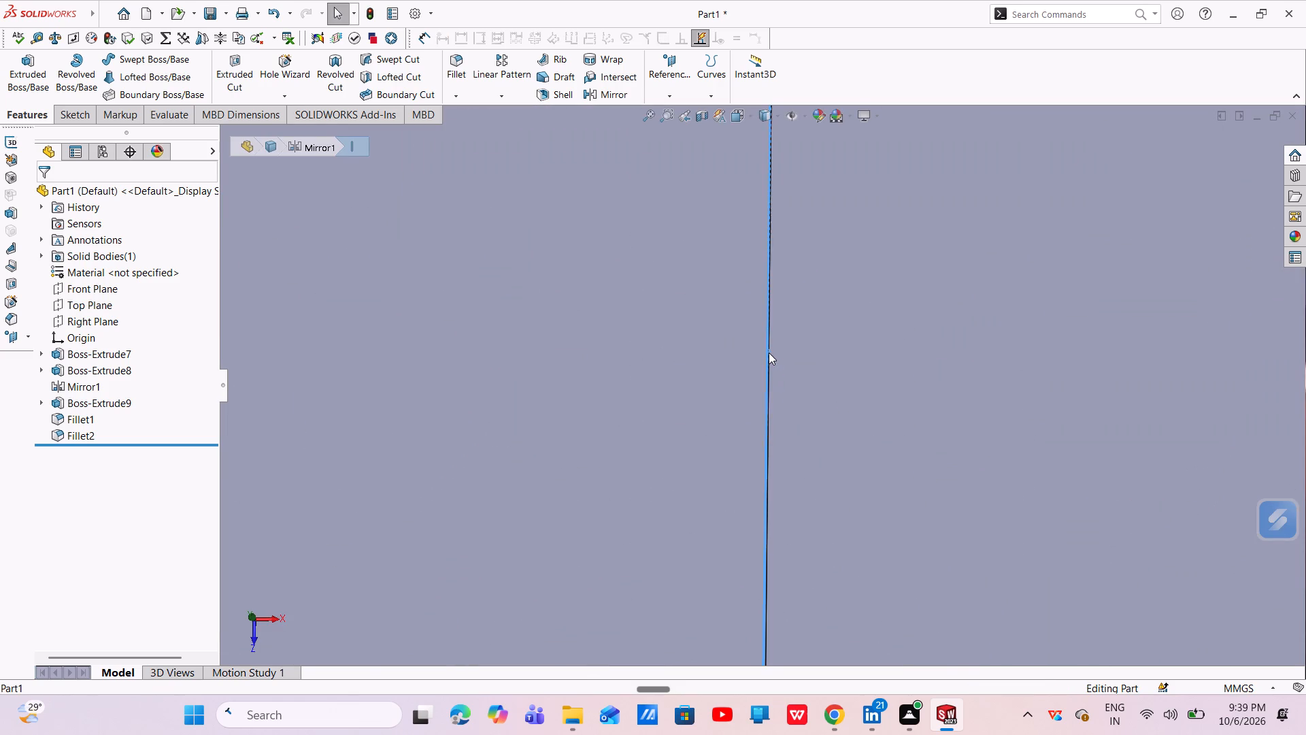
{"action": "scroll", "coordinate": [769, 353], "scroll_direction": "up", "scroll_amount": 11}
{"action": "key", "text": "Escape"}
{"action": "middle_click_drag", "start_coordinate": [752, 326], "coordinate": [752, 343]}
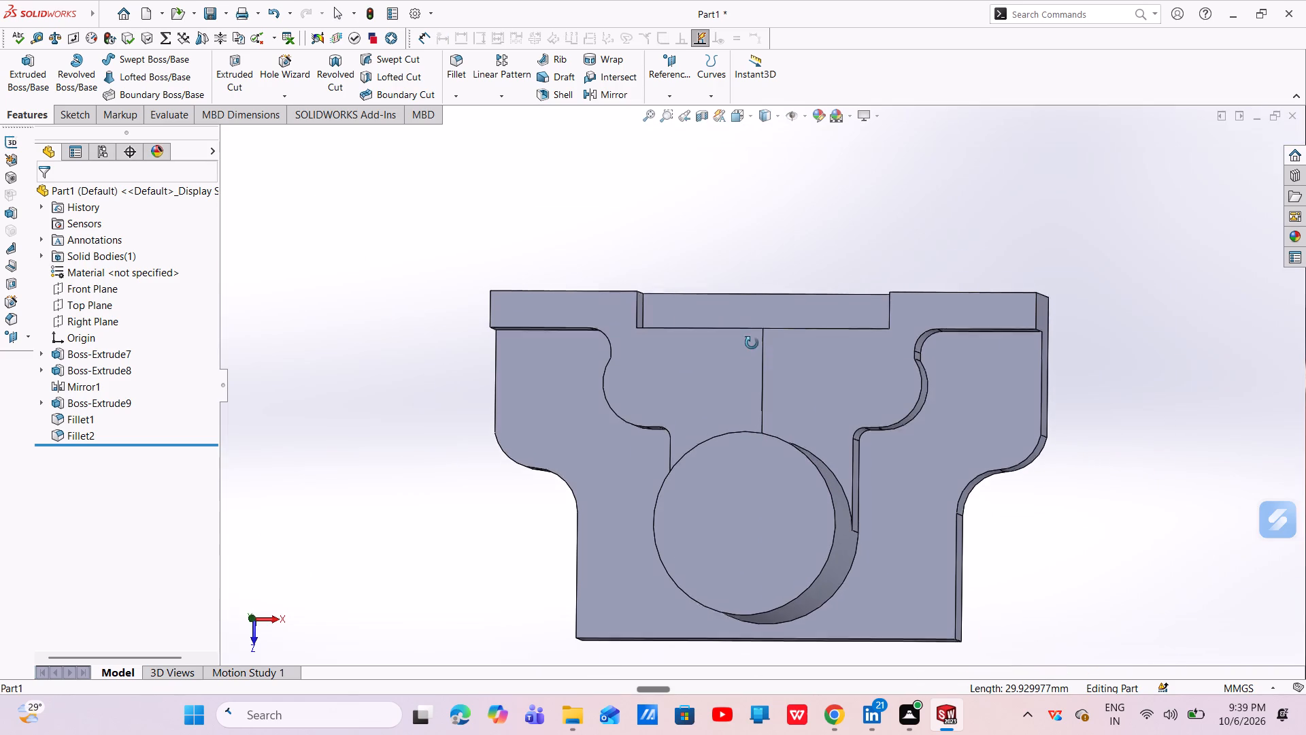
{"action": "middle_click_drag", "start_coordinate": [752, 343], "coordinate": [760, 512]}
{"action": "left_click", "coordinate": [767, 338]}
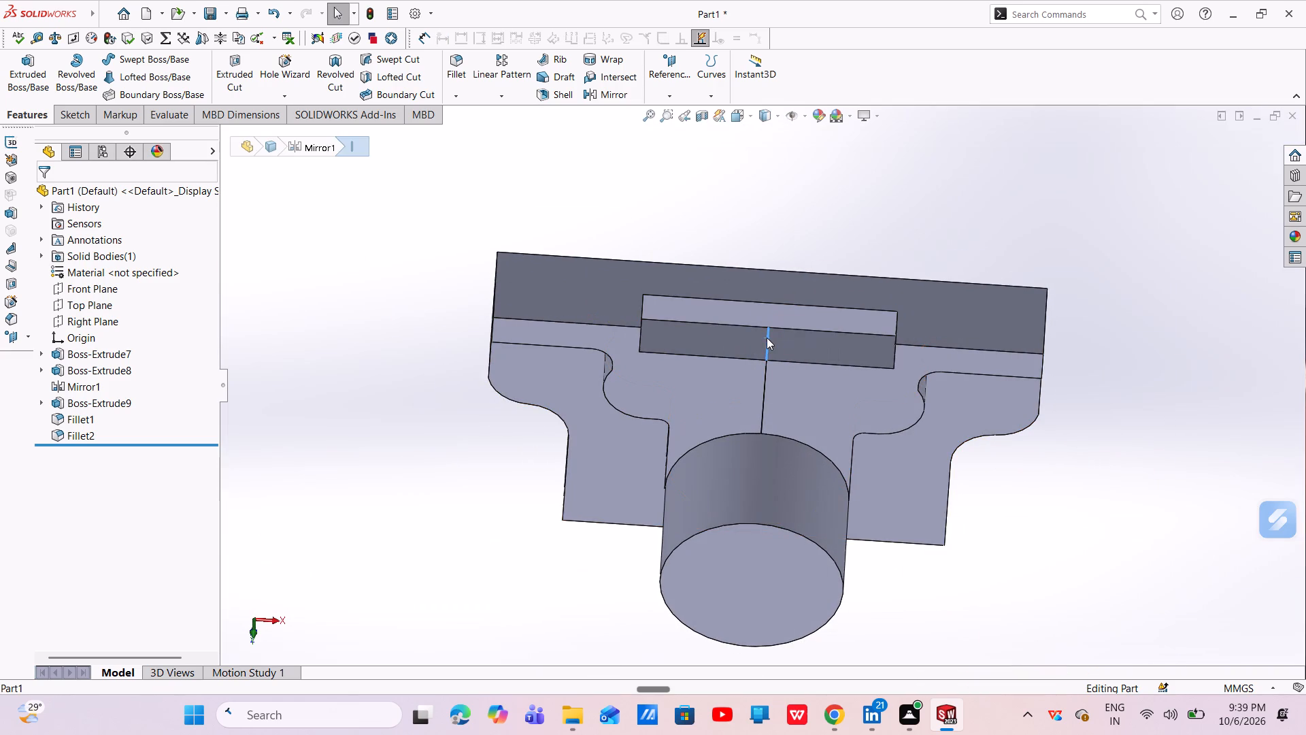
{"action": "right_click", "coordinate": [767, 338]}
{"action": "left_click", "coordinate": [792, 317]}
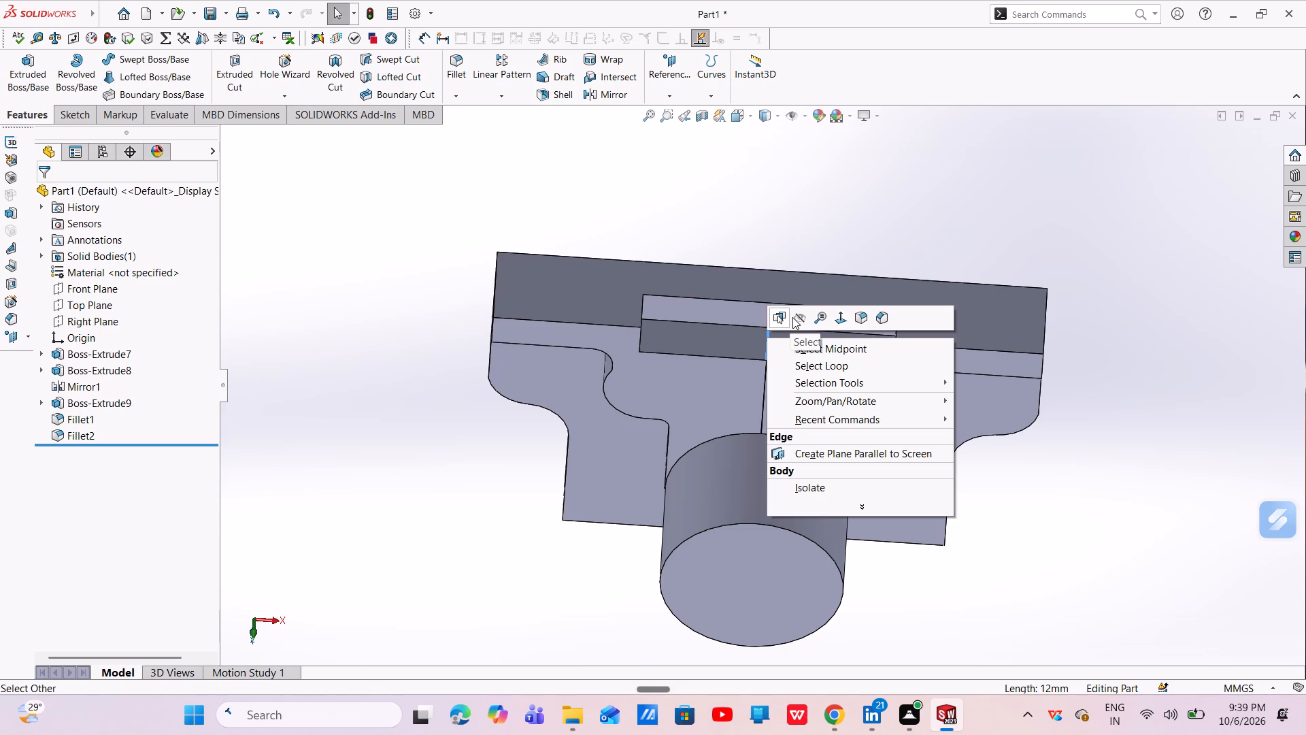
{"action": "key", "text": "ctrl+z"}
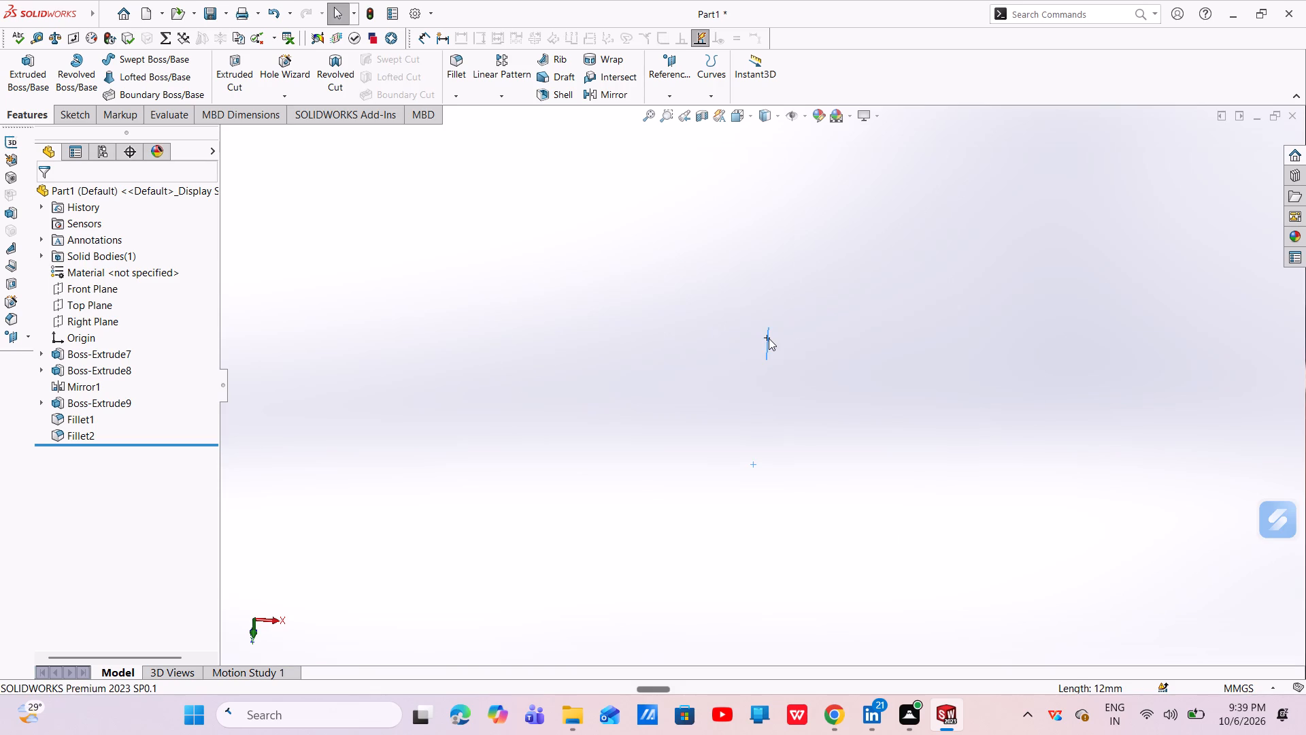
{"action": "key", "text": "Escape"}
On the cylindrical boss's end face, sketch a 32 mm diameter circle centred at about the middle of the boss.
{"action": "middle_click_drag", "start_coordinate": [769, 338], "coordinate": [753, 119]}
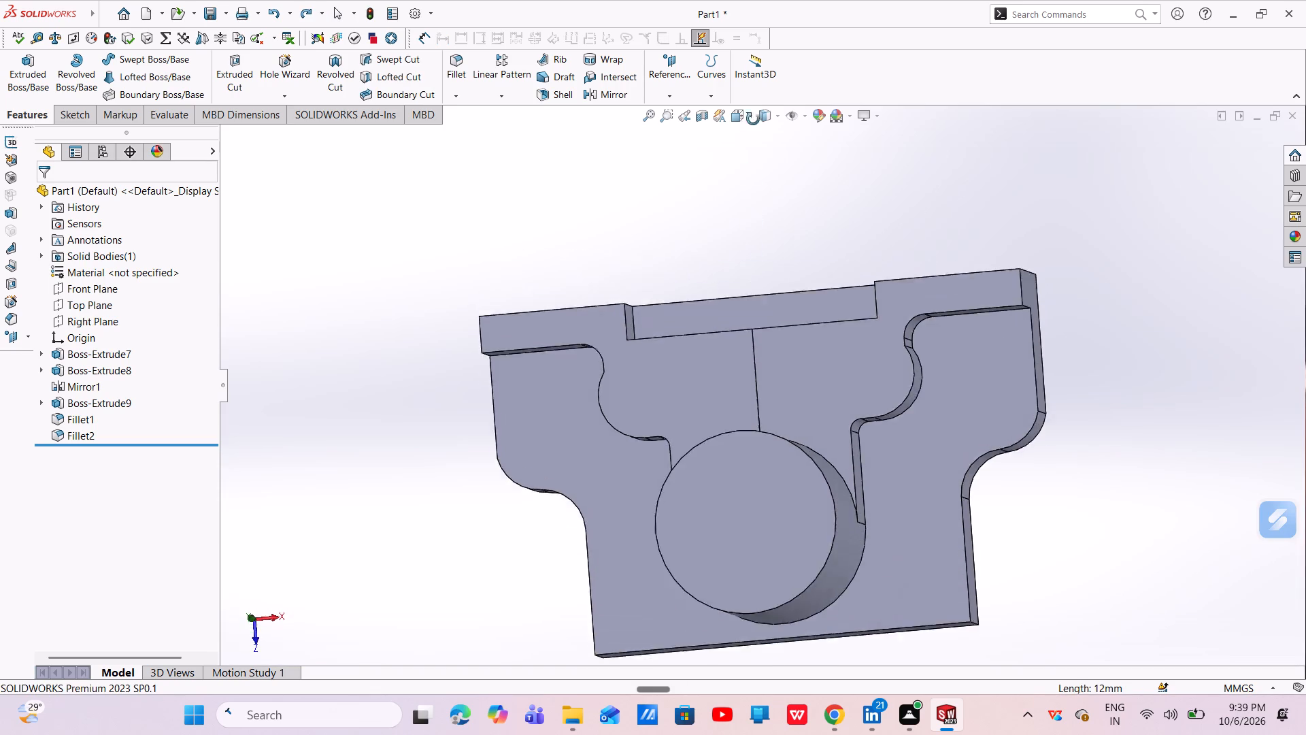
{"action": "middle_click_drag", "start_coordinate": [753, 119], "coordinate": [753, 52]}
{"action": "scroll", "coordinate": [753, 52], "scroll_direction": "up", "scroll_amount": 1}
{"action": "left_click", "coordinate": [740, 469]}
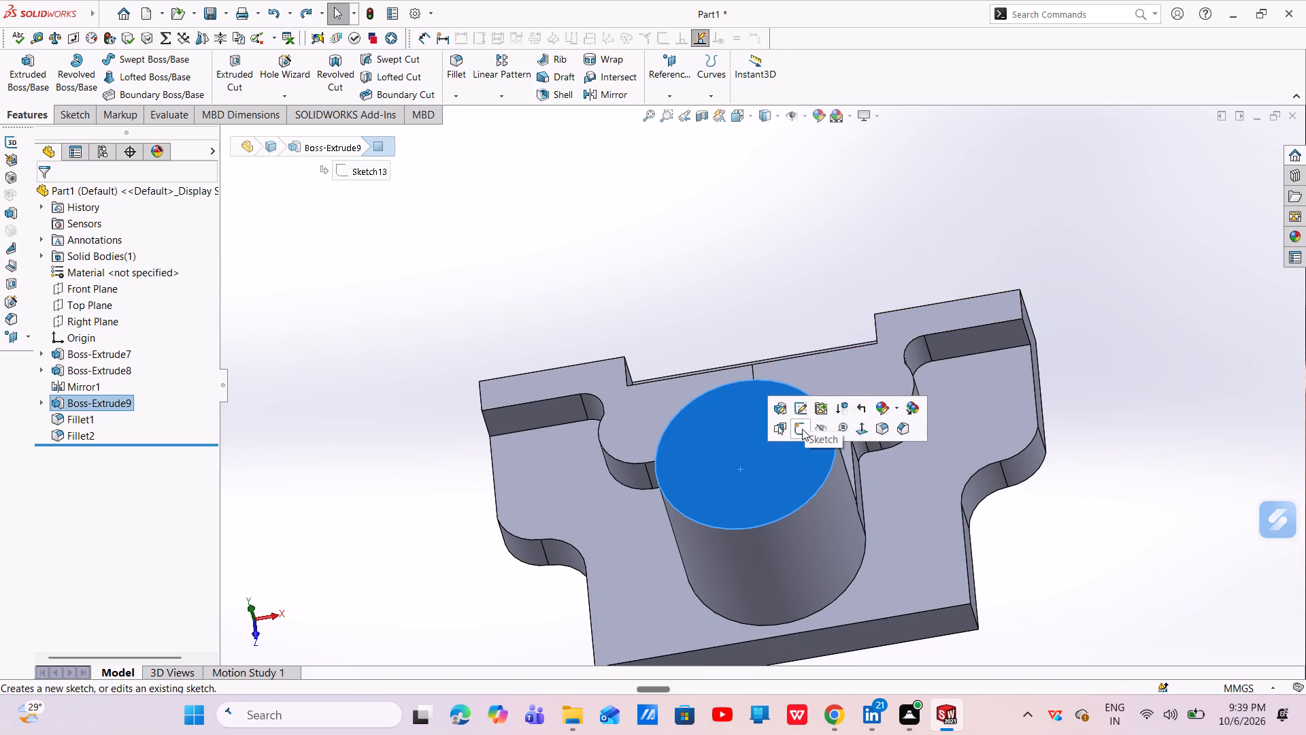
{"action": "left_click", "coordinate": [801, 430]}
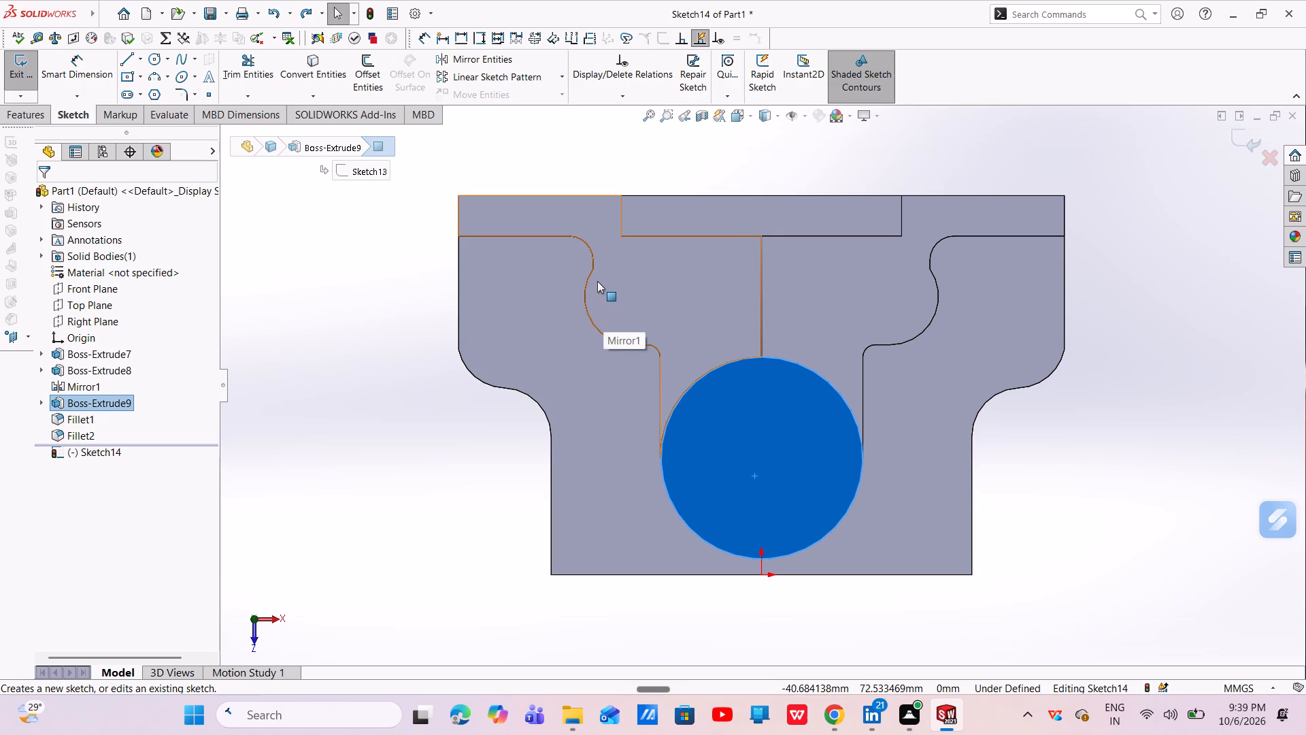
{"action": "left_click", "coordinate": [150, 57]}
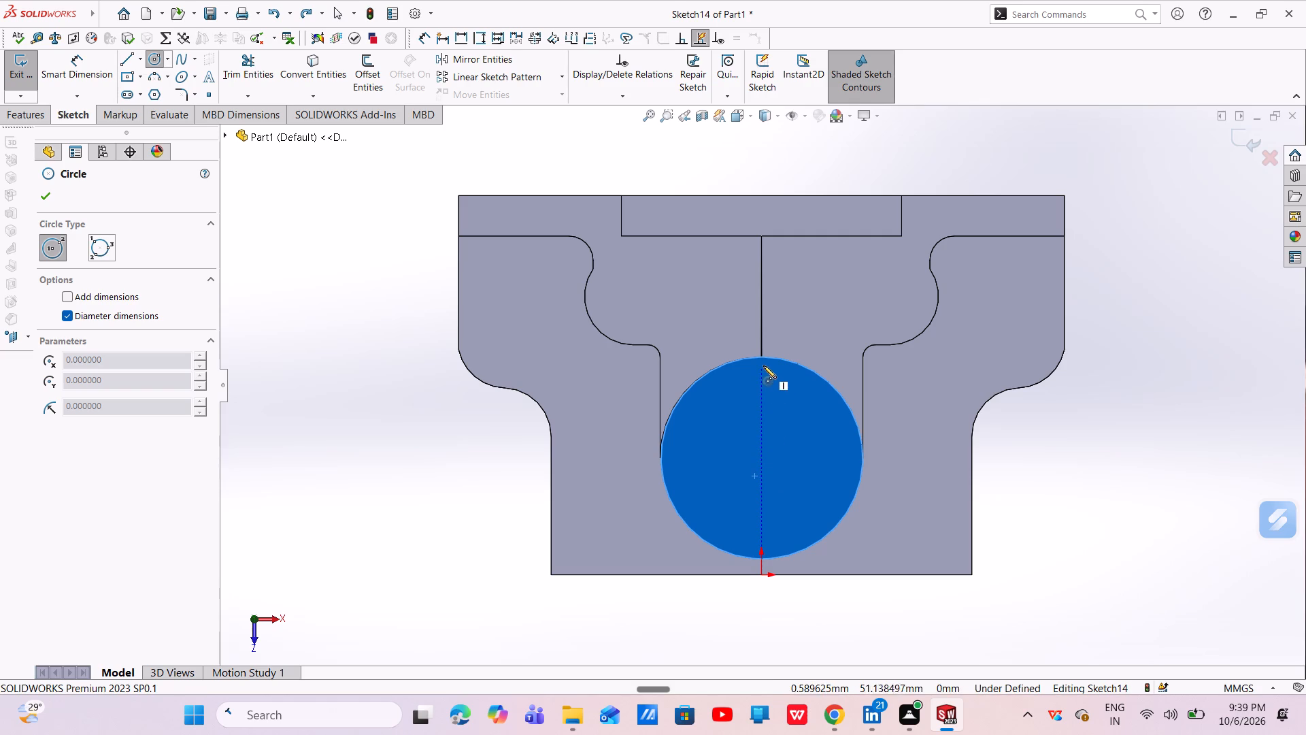
{"action": "left_click", "coordinate": [760, 457]}
{"action": "type", "text": "32"}
{"action": "key", "text": "Return"}
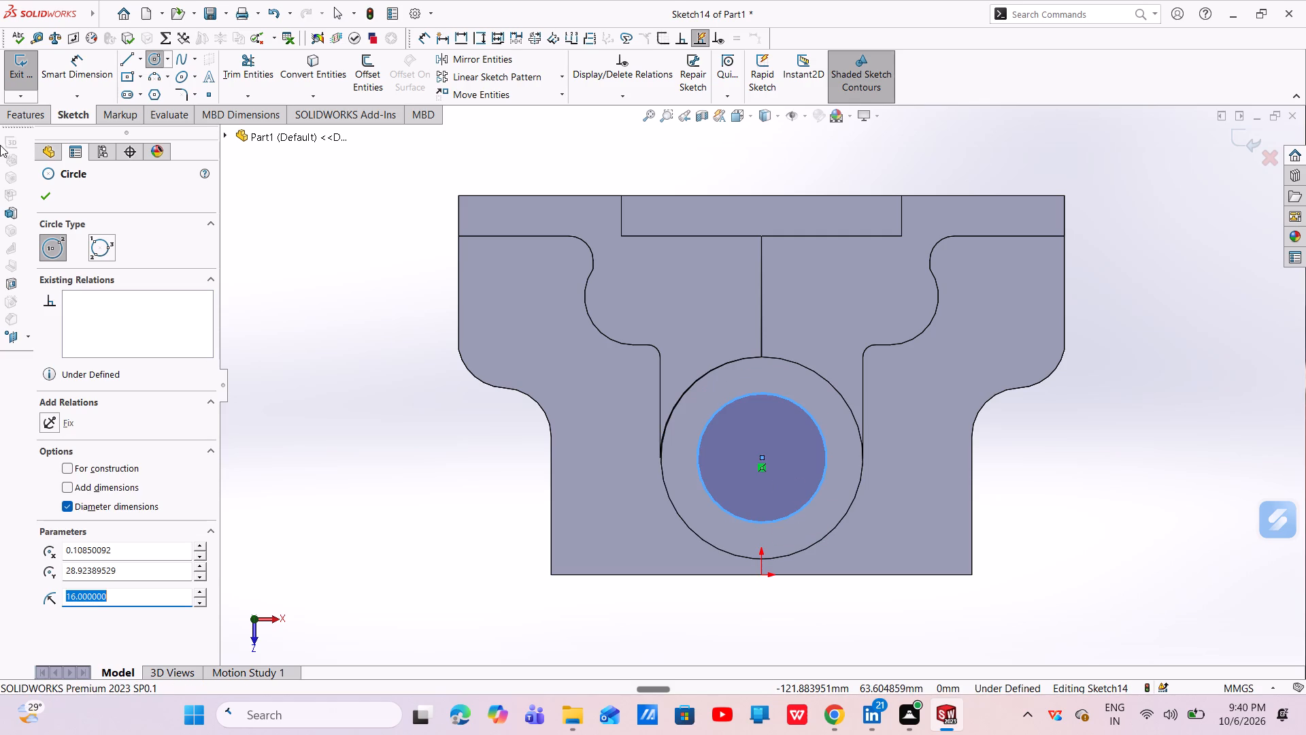
{"action": "left_click", "coordinate": [40, 199]}
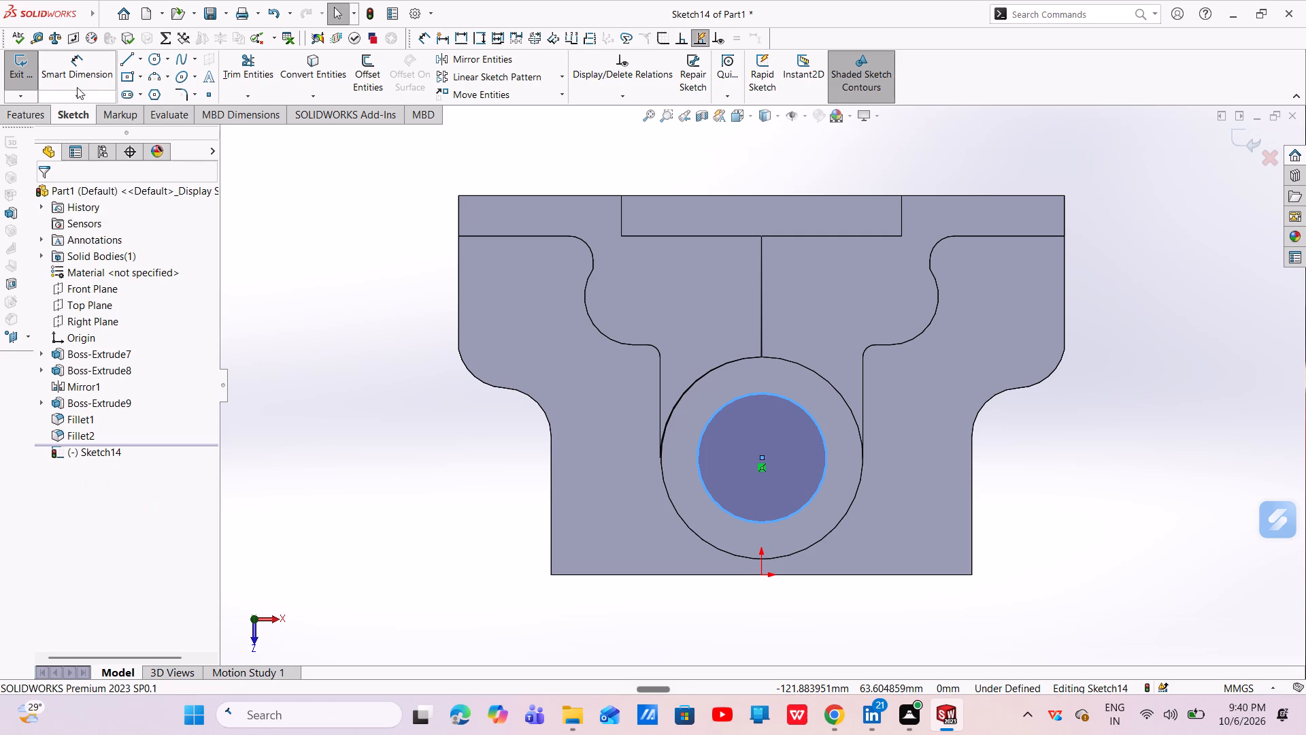
Cut-extrude the 32 mm circle 45 mm blind from the sketch plane to bore the cylindrical boss.
{"action": "left_click", "coordinate": [41, 114]}
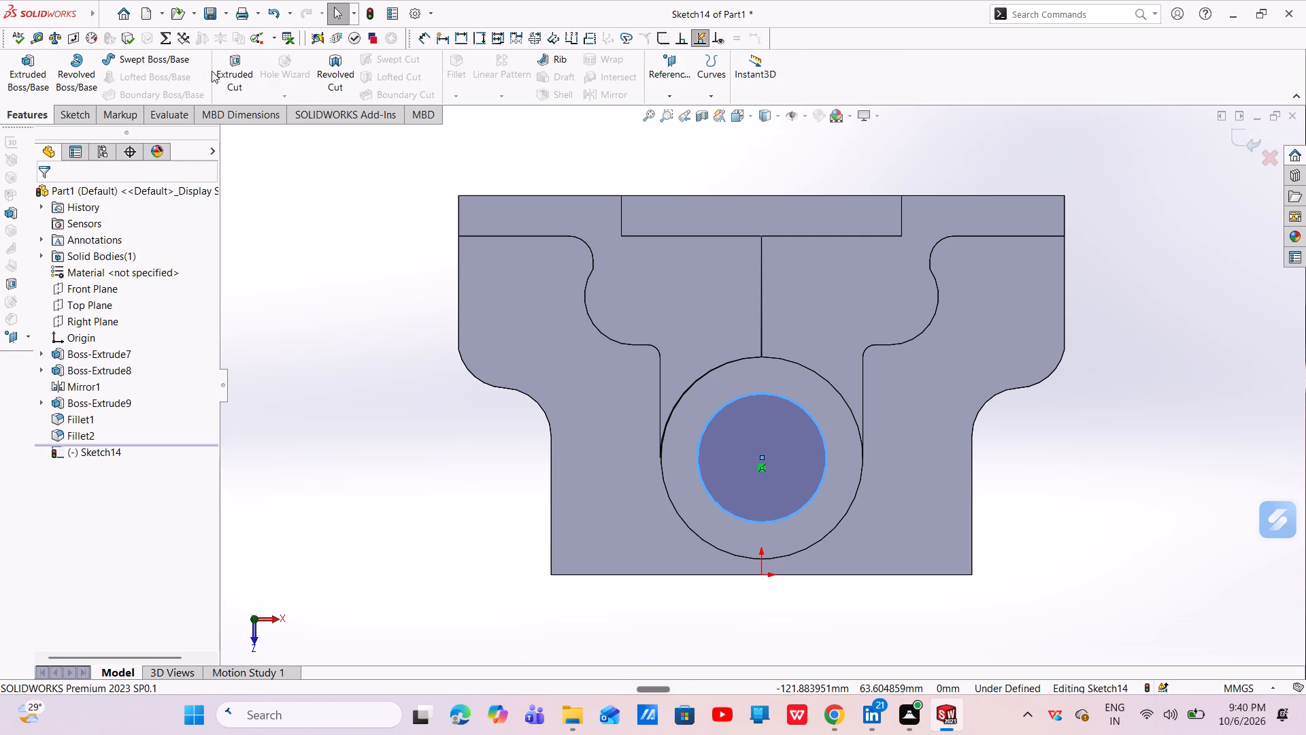
{"action": "left_click", "coordinate": [233, 76]}
{"action": "middle_click_drag", "start_coordinate": [772, 446], "coordinate": [726, 310]}
{"action": "scroll", "coordinate": [771, 445], "scroll_direction": "down", "scroll_amount": 1}
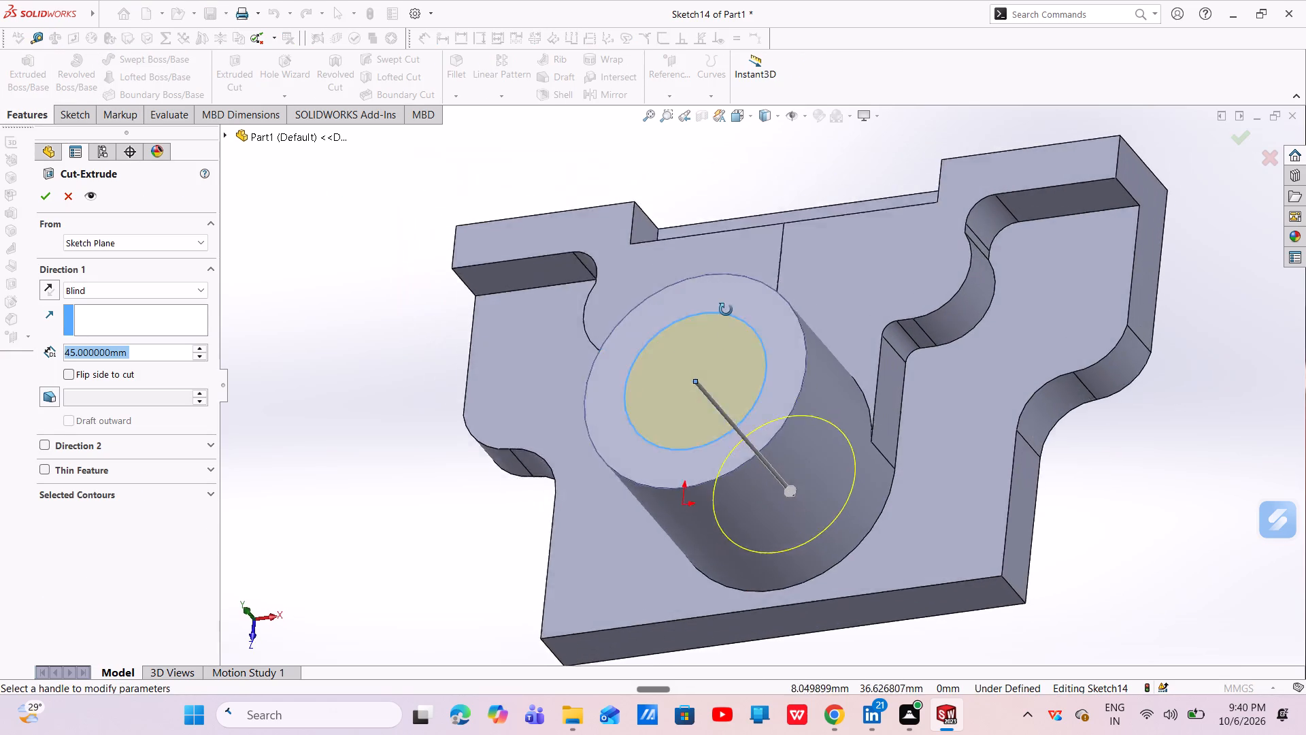
{"action": "middle_click_drag", "start_coordinate": [726, 310], "coordinate": [730, 258]}
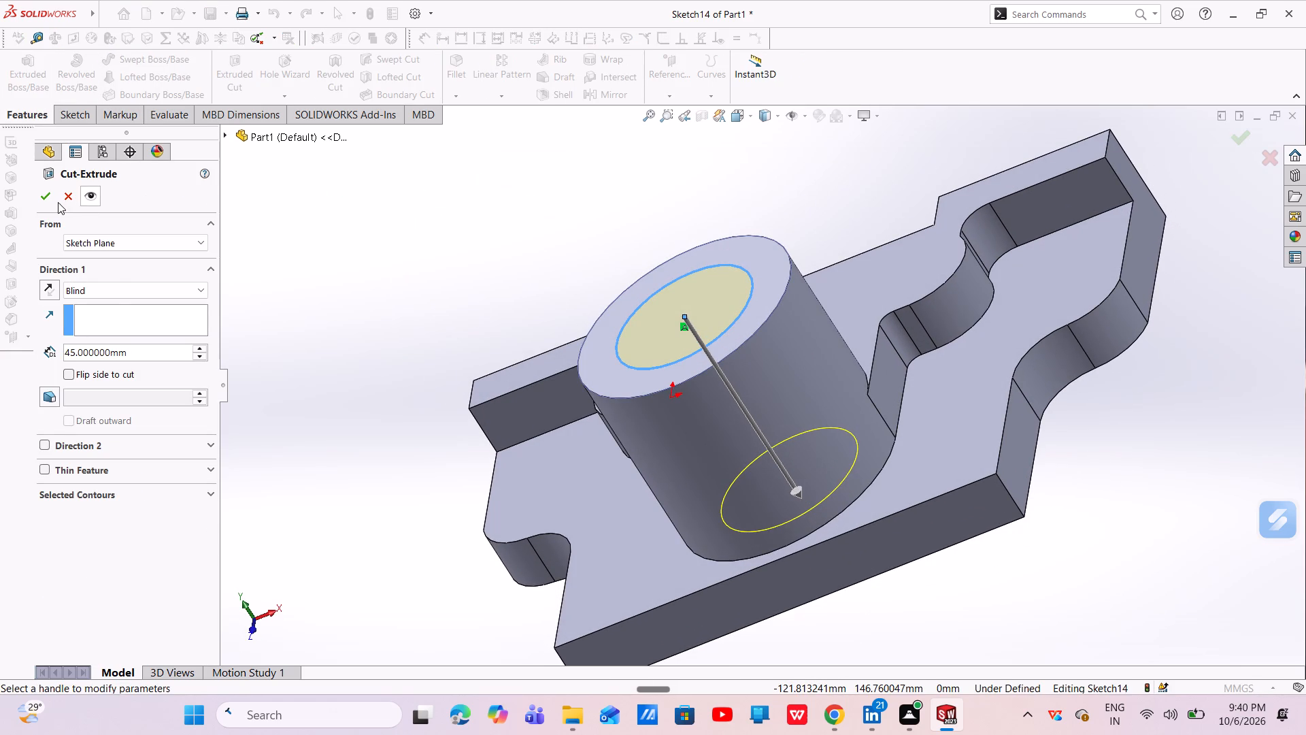
{"action": "left_click", "coordinate": [48, 197]}
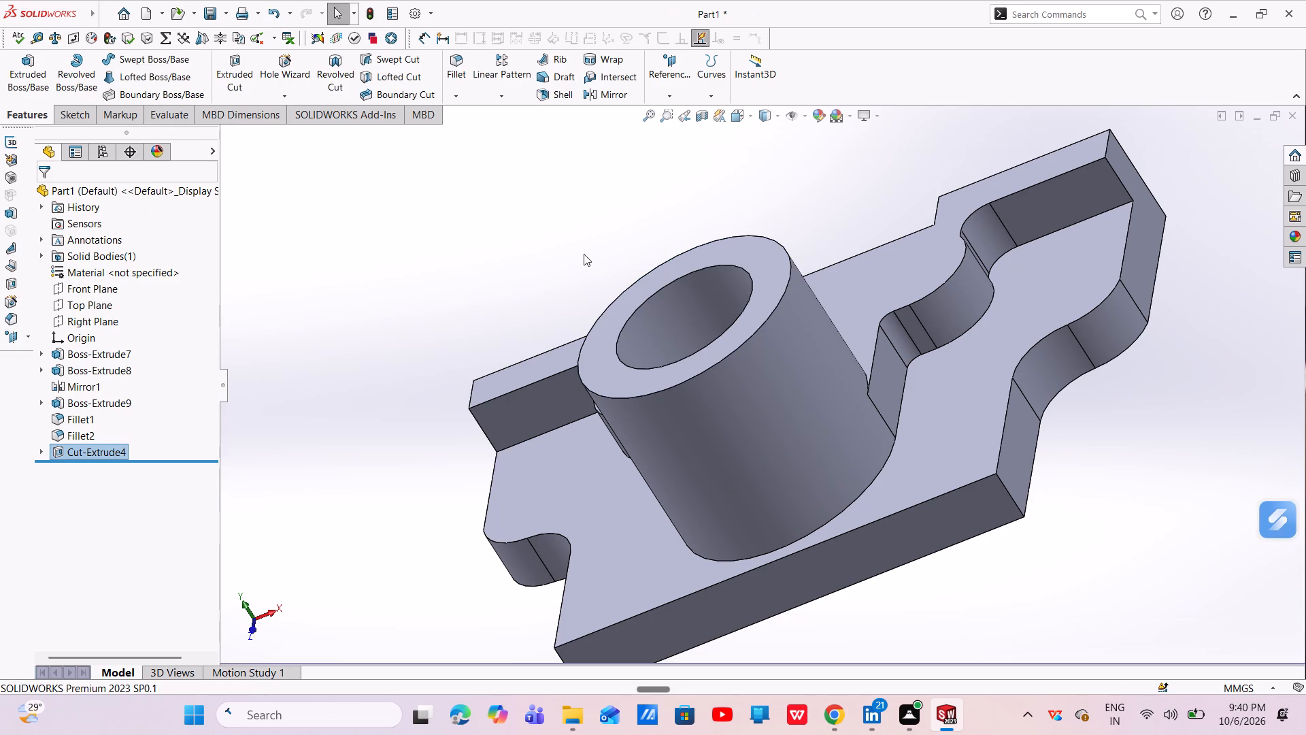
{"action": "scroll", "coordinate": [650, 342], "scroll_direction": "up", "scroll_amount": 2}
{"action": "middle_click_drag", "start_coordinate": [765, 421], "coordinate": [767, 420]}
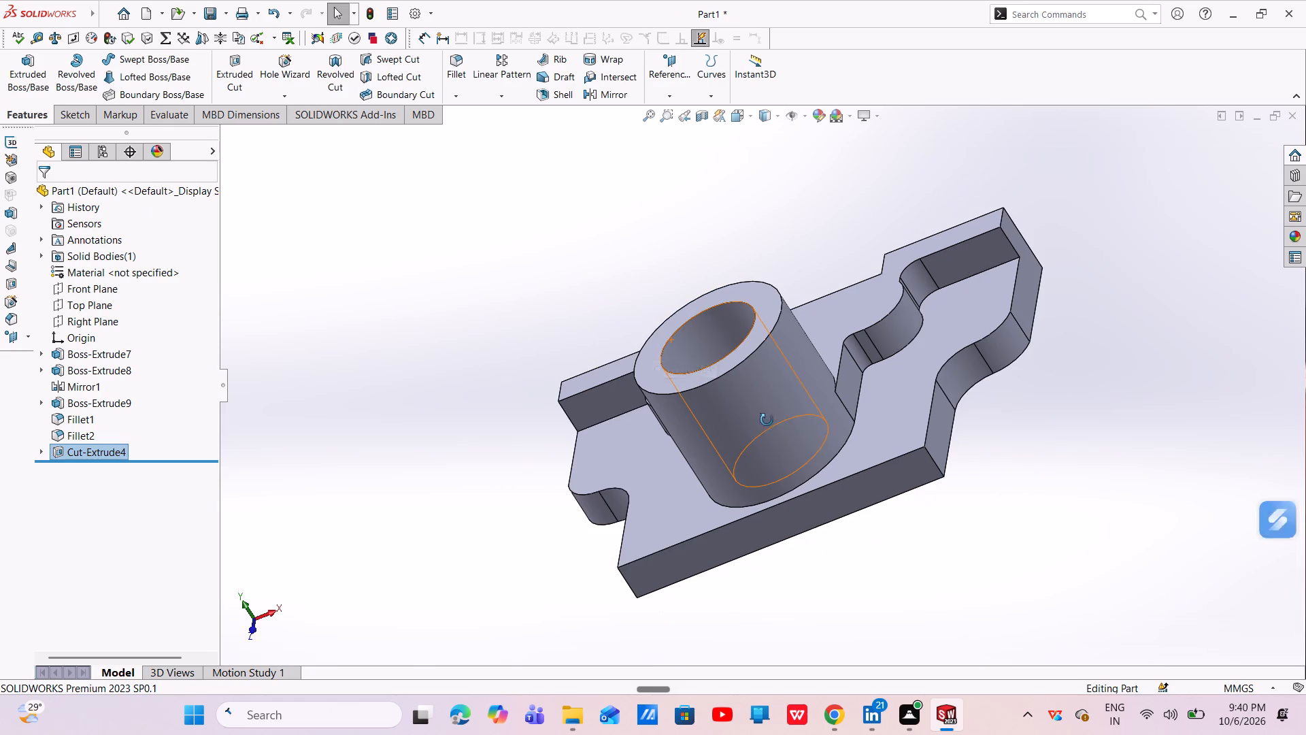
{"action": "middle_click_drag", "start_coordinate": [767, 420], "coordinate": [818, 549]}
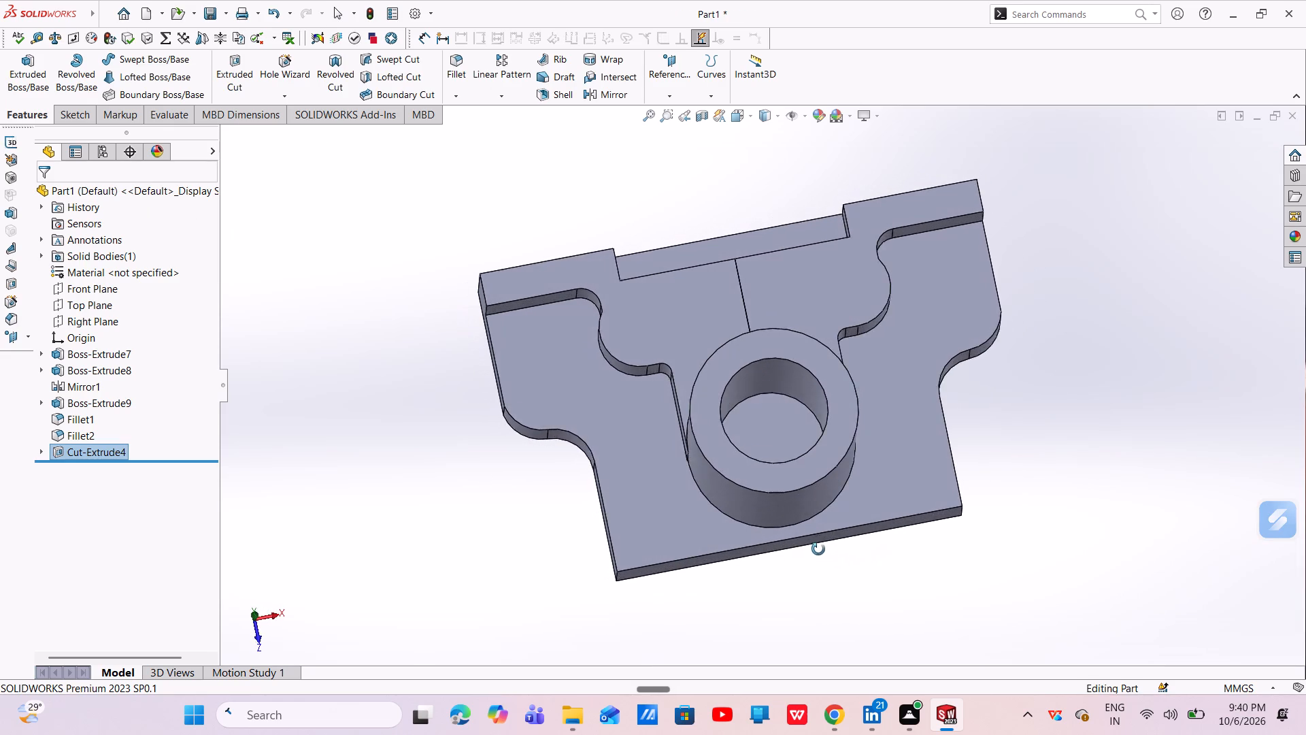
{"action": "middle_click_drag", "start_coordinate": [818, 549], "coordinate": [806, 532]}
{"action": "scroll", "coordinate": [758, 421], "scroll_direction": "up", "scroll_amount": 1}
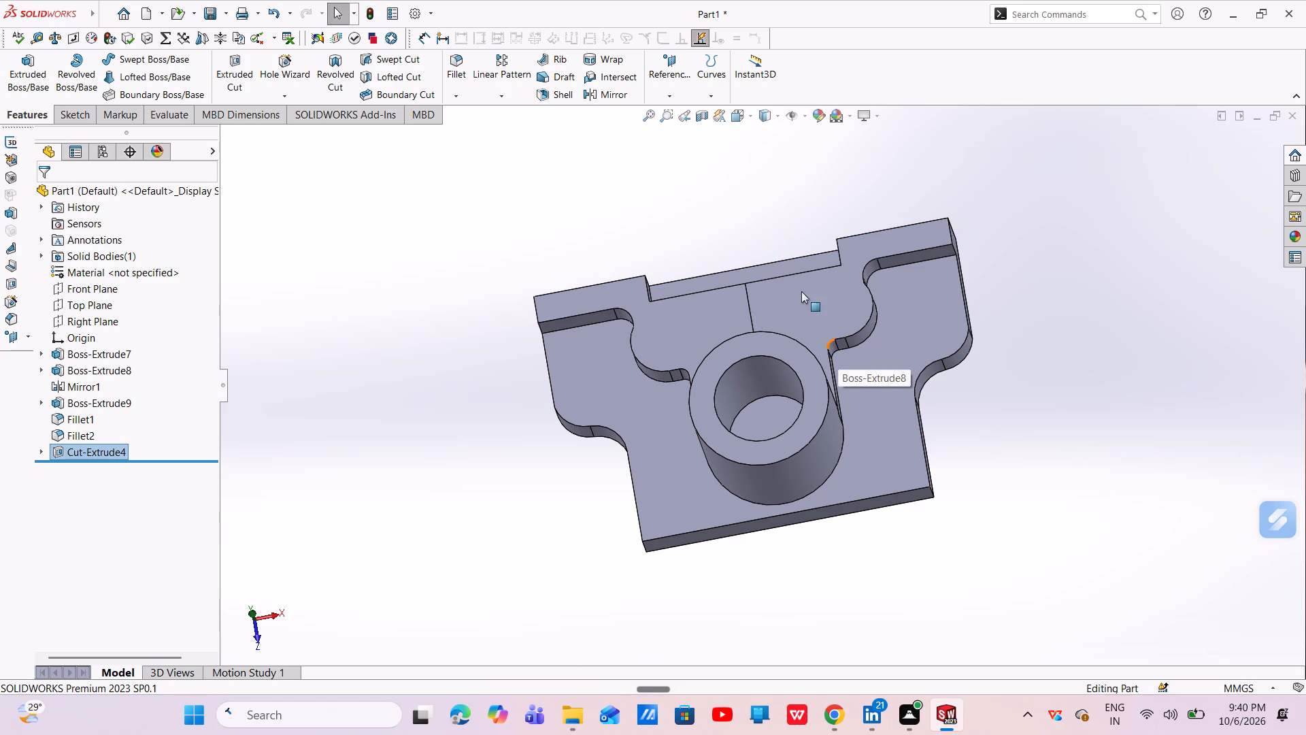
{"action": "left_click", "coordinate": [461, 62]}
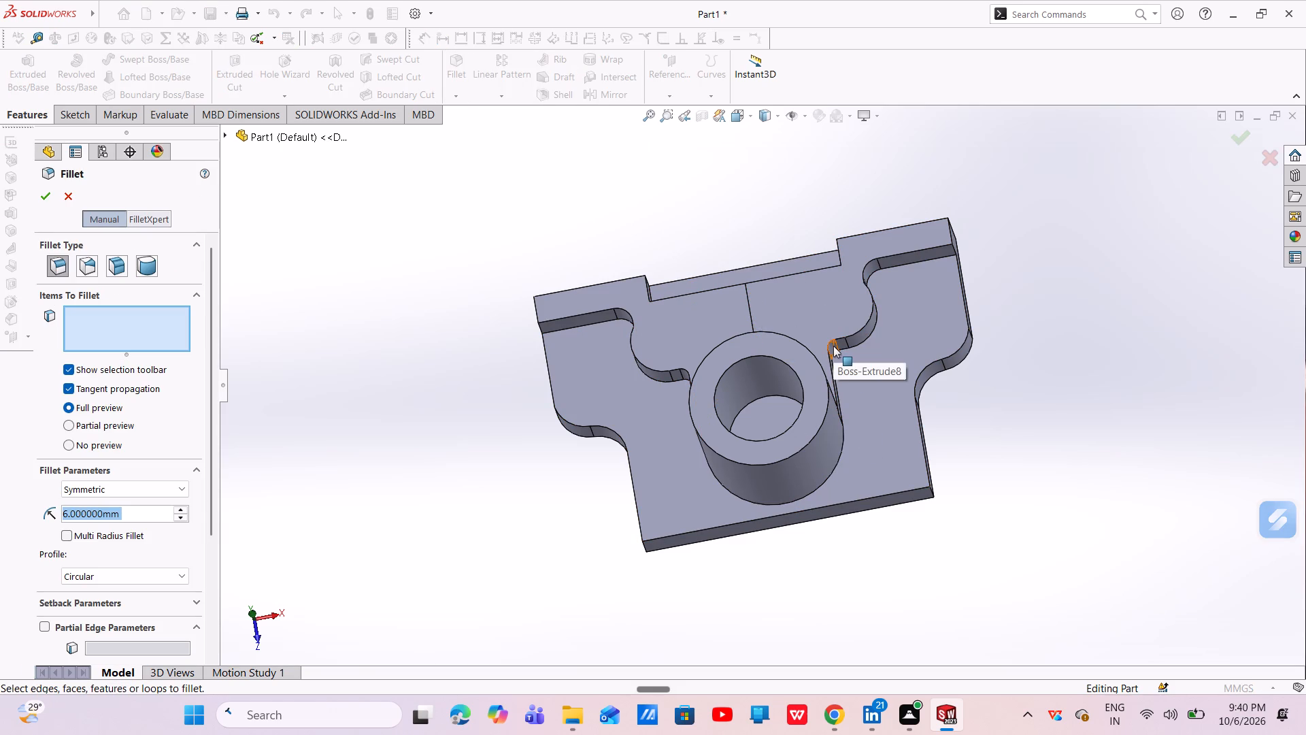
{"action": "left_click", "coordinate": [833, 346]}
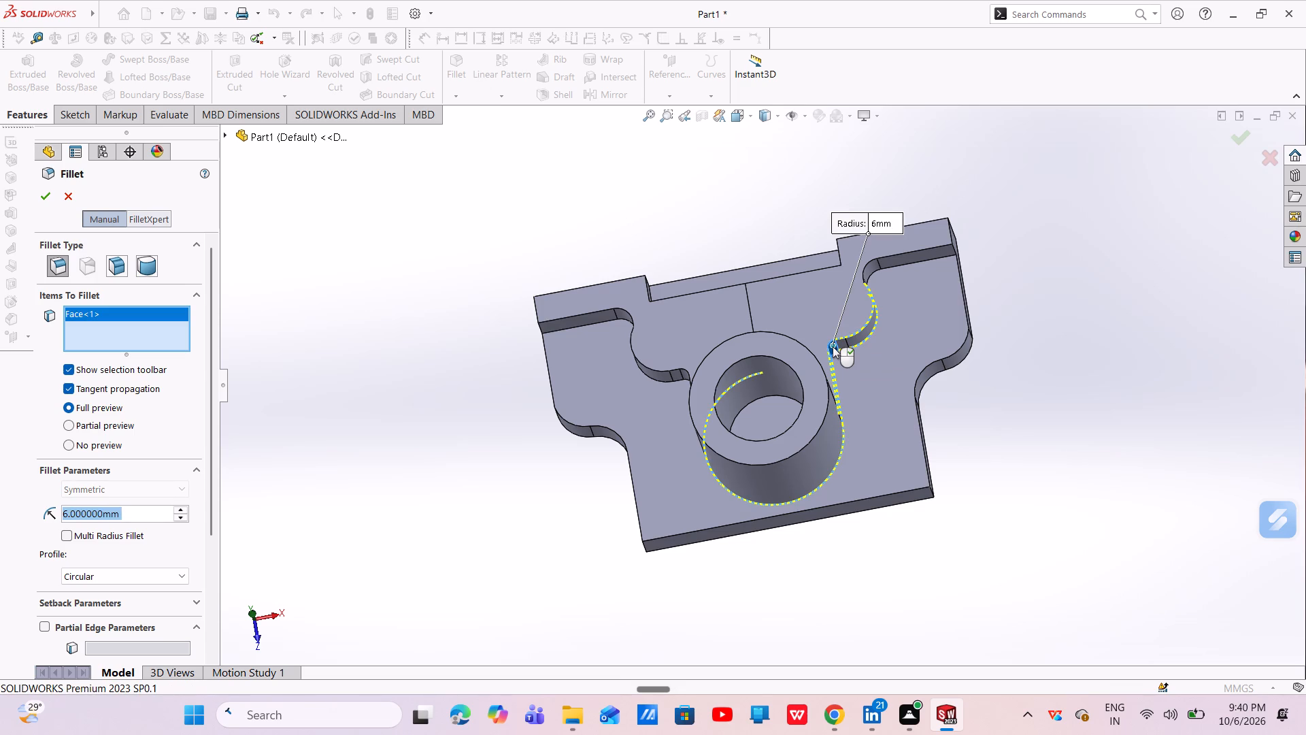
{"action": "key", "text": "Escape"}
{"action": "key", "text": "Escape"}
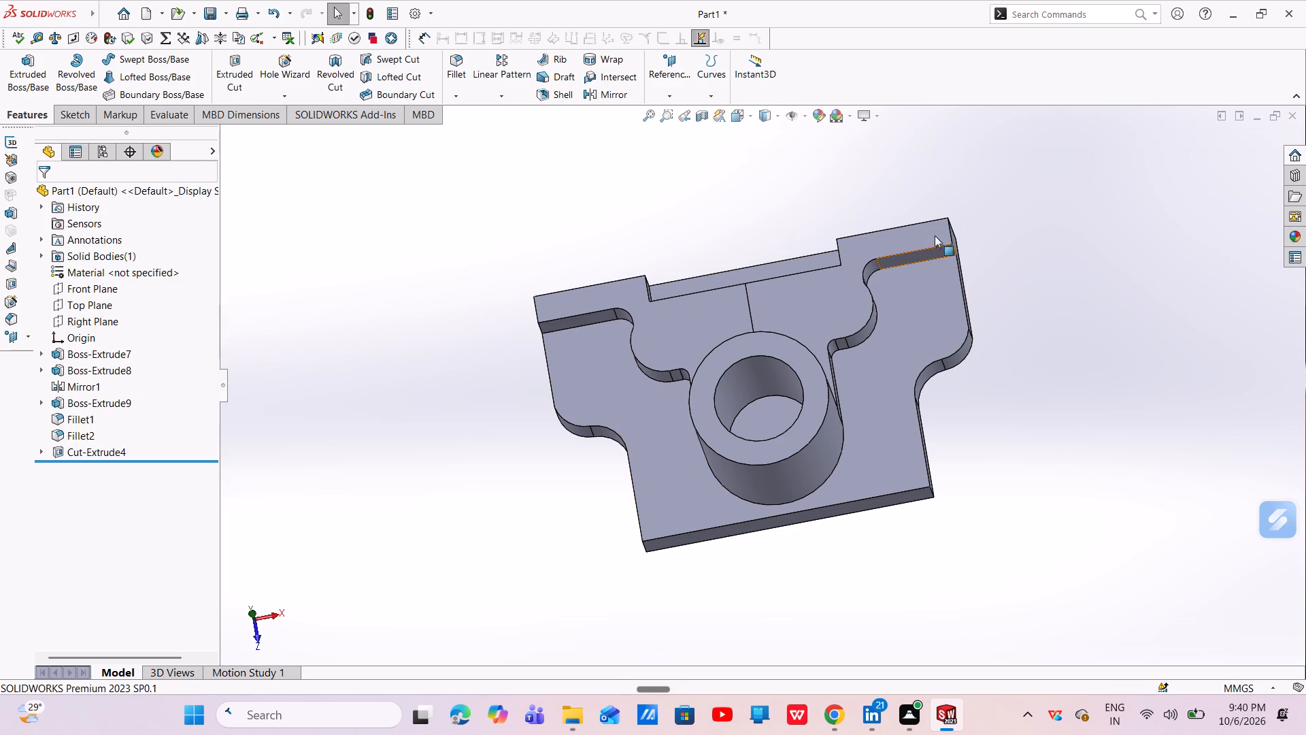
Examine the part from several sides, checking the rib, the bored boss and the base plate's side and underside.
{"action": "scroll", "coordinate": [952, 248], "scroll_direction": "down", "scroll_amount": 4}
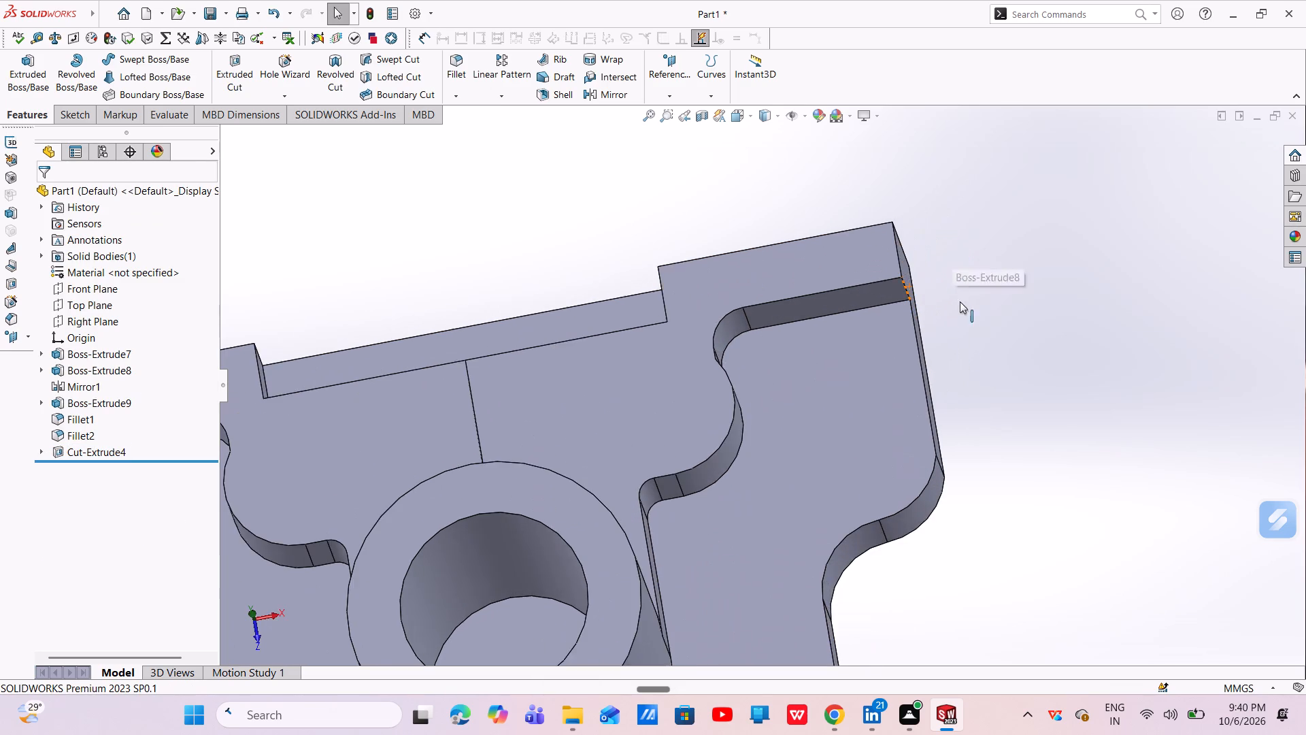
{"action": "middle_click_drag", "start_coordinate": [965, 344], "coordinate": [910, 399]}
{"action": "scroll", "coordinate": [901, 382], "scroll_direction": "up", "scroll_amount": 1}
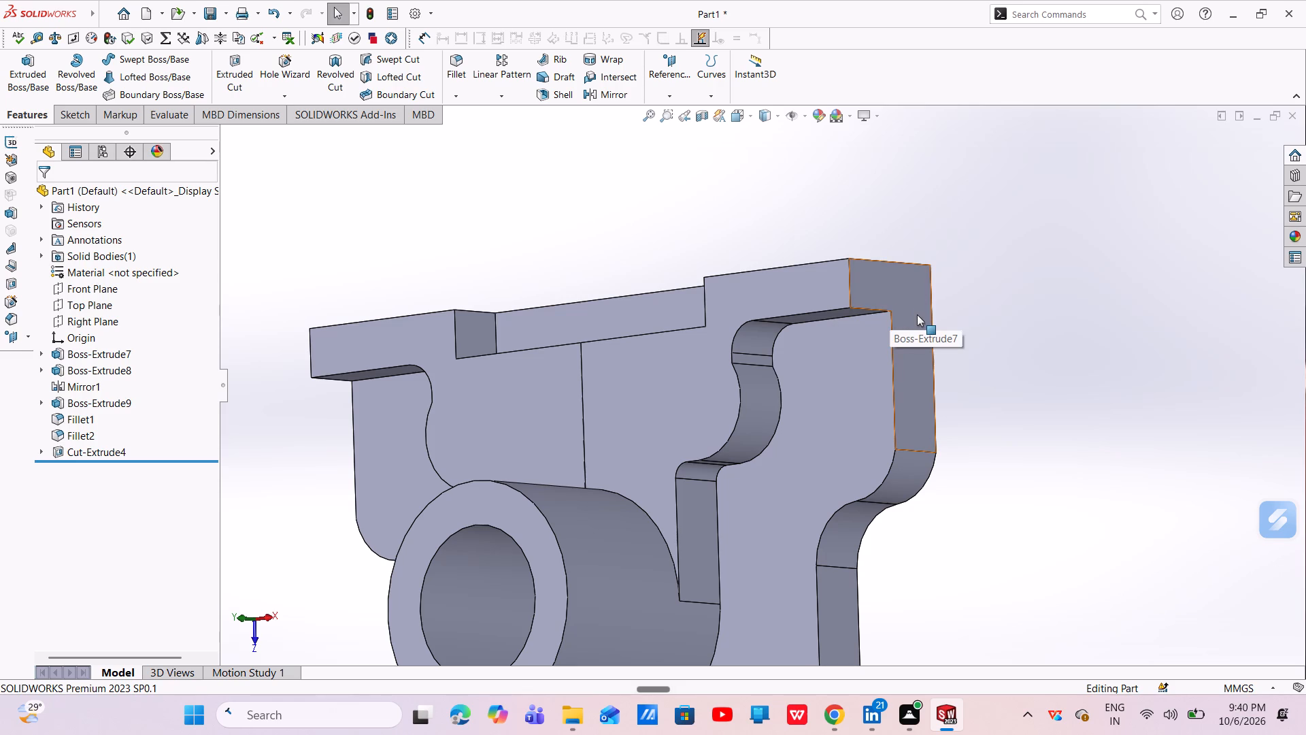
{"action": "scroll", "coordinate": [814, 358], "scroll_direction": "up", "scroll_amount": 2}
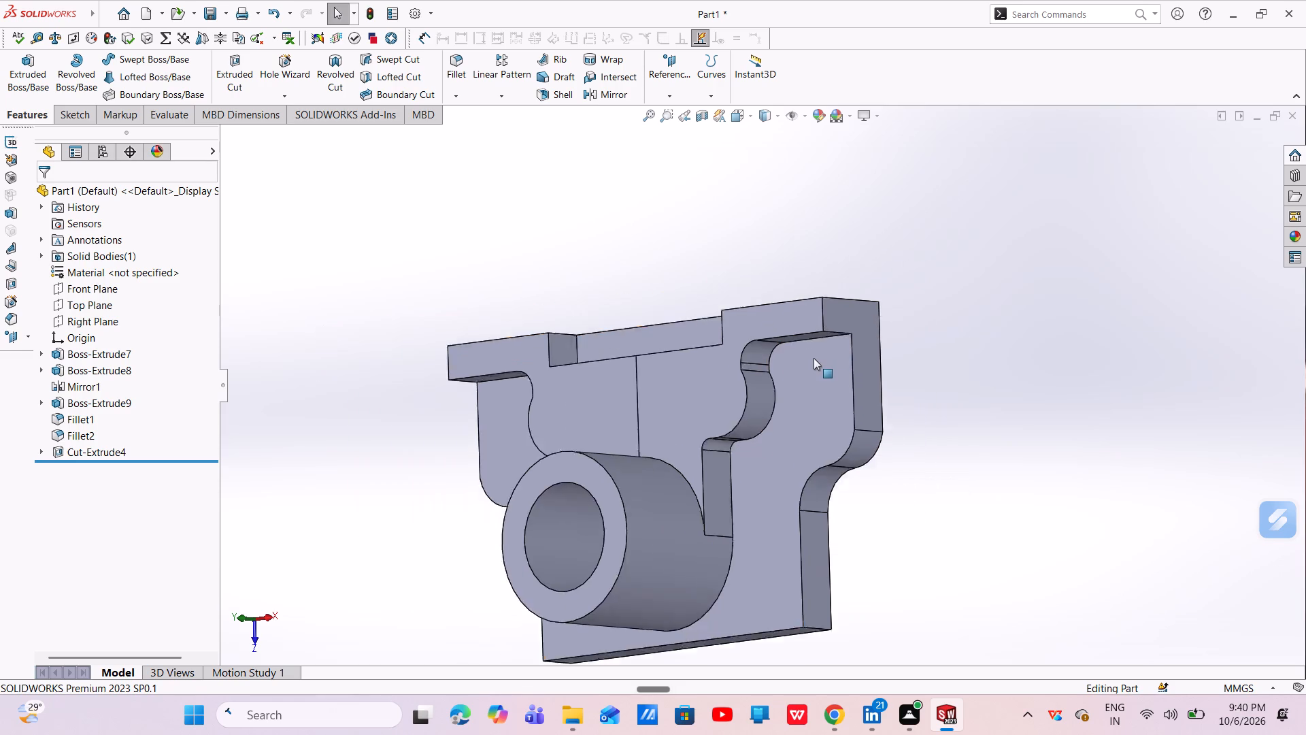
{"action": "scroll", "coordinate": [814, 358], "scroll_direction": "up", "scroll_amount": 2}
{"action": "middle_click_drag", "start_coordinate": [749, 448], "coordinate": [822, 429]}
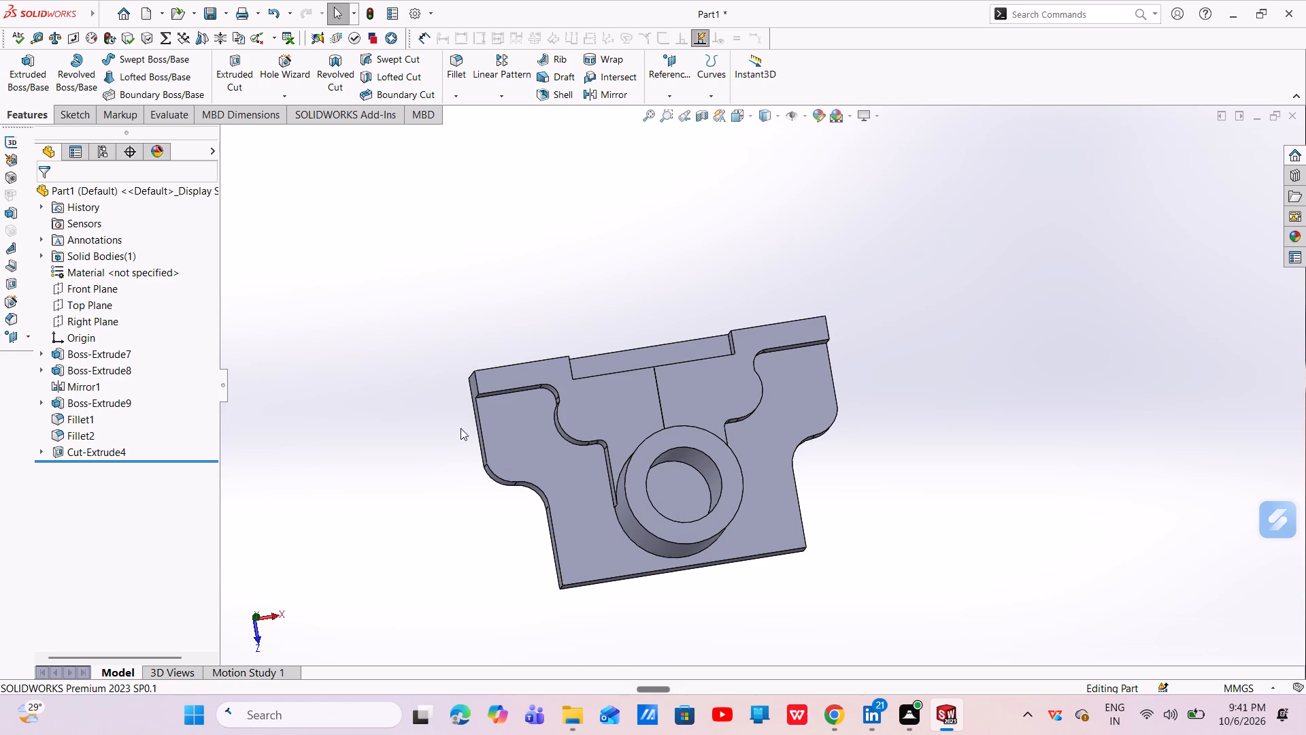
{"action": "middle_click_drag", "start_coordinate": [571, 510], "coordinate": [546, 350]}
{"action": "scroll", "coordinate": [673, 549], "scroll_direction": "up", "scroll_amount": 3}
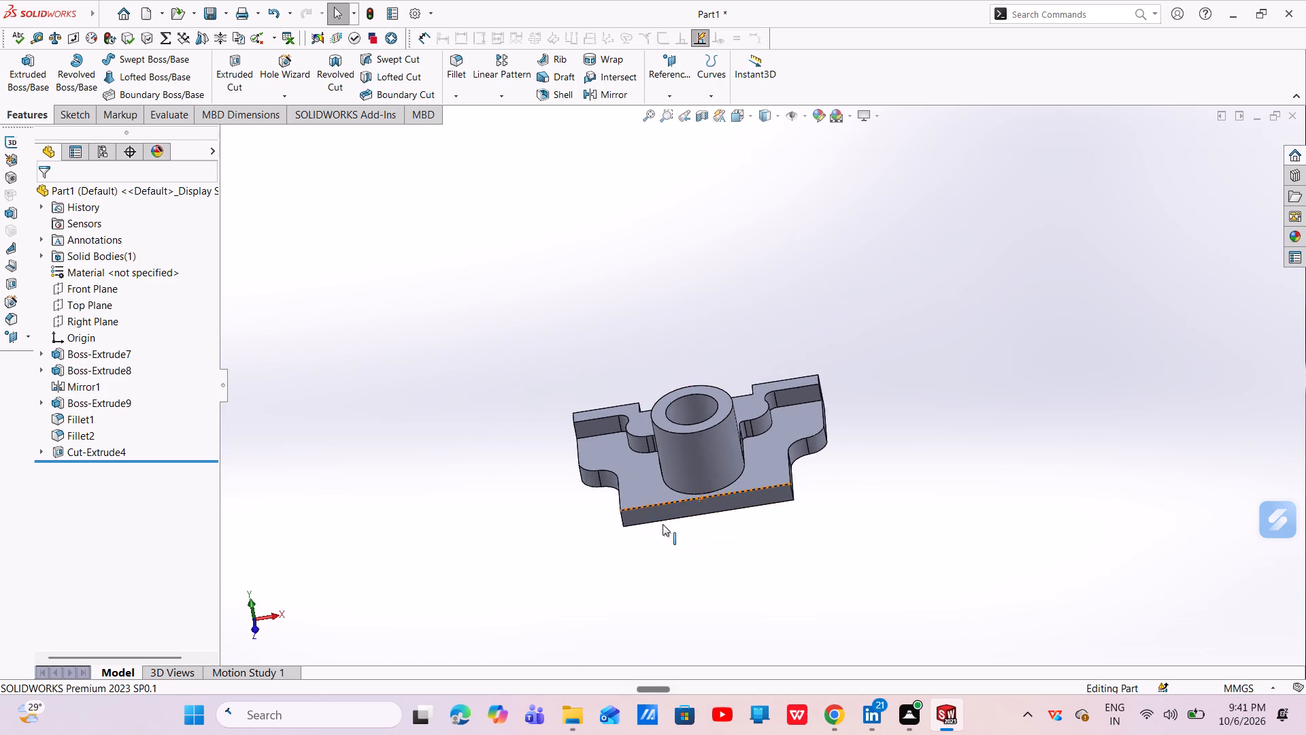
{"action": "scroll", "coordinate": [663, 524], "scroll_direction": "up", "scroll_amount": 1}
{"action": "scroll", "coordinate": [703, 526], "scroll_direction": "down", "scroll_amount": 1}
{"action": "middle_click_drag", "start_coordinate": [705, 522], "coordinate": [565, 574]}
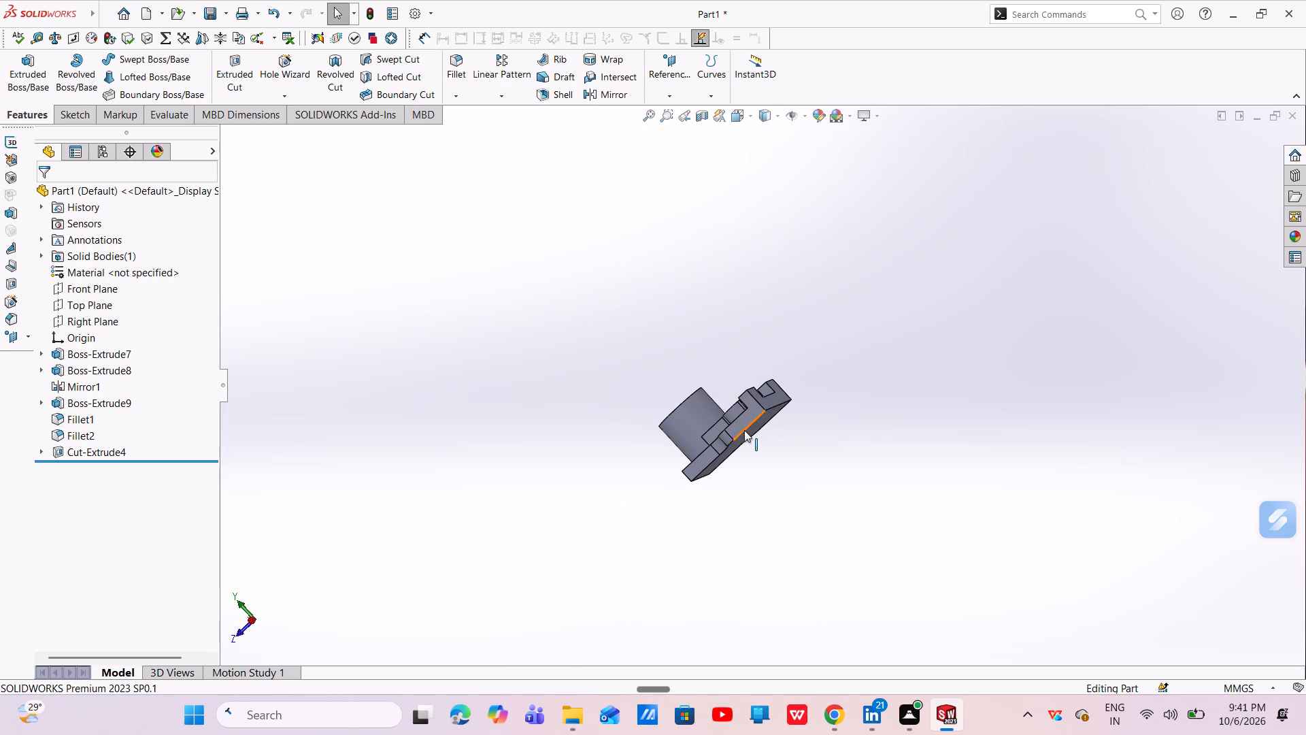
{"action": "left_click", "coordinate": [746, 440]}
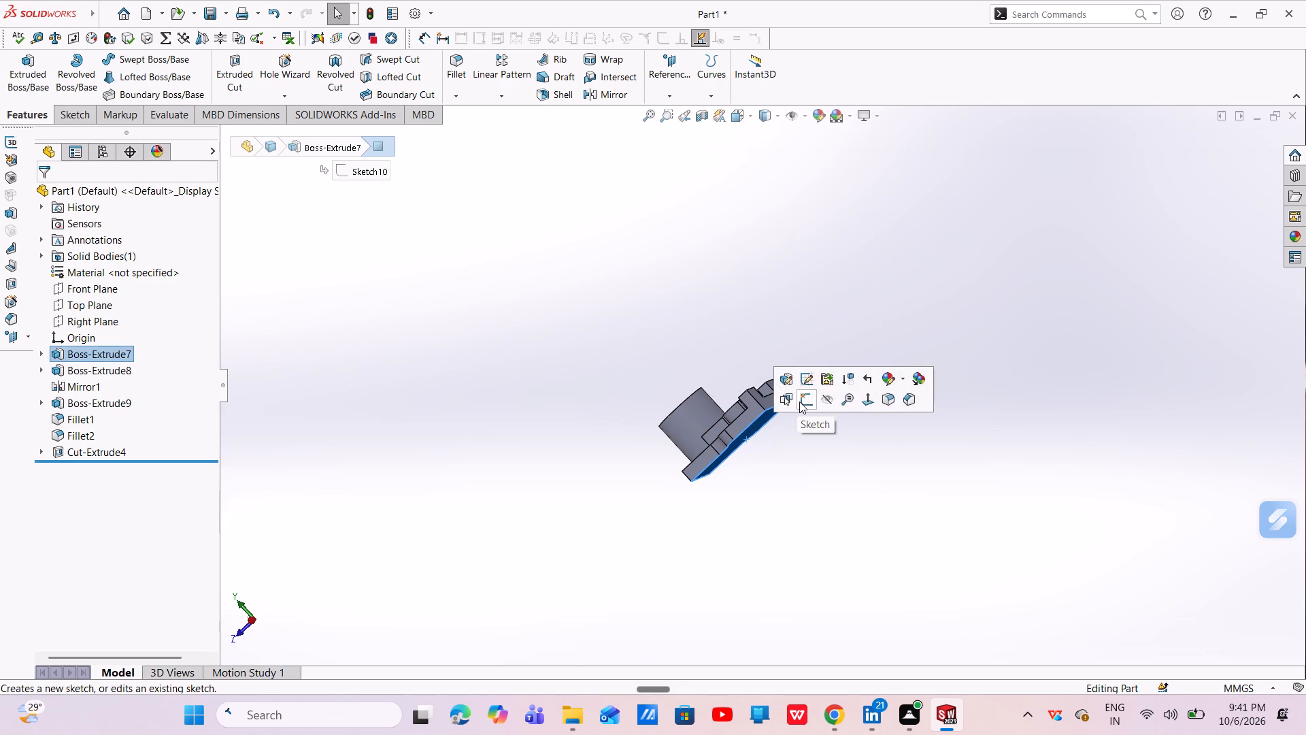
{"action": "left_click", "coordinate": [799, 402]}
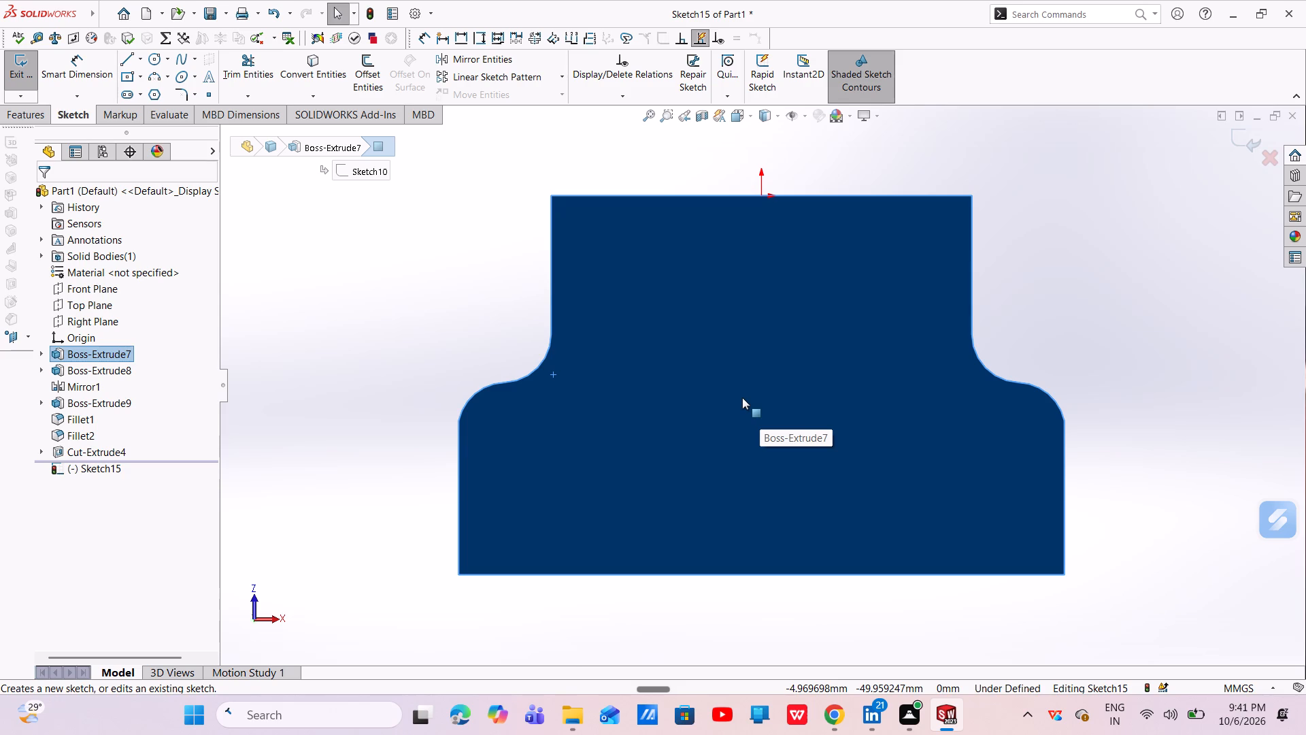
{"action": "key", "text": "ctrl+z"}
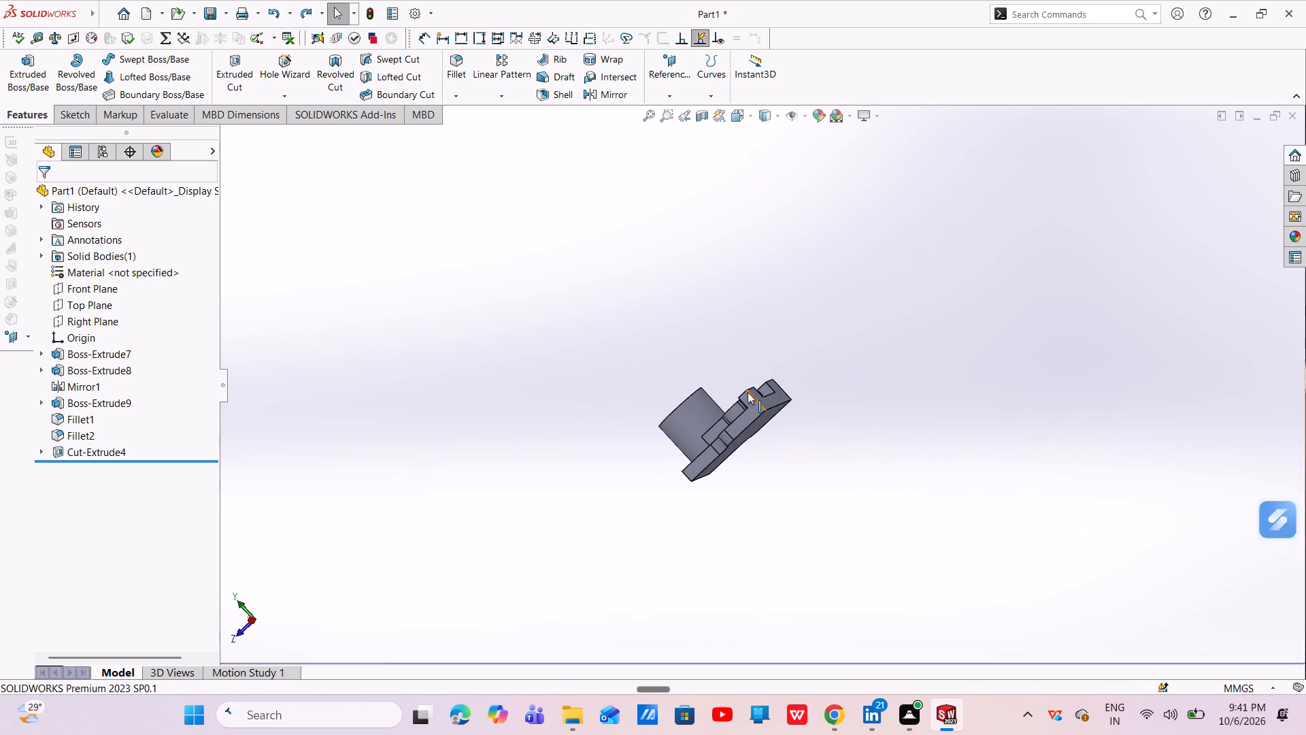
Start a sketch on the side face of the base plate's narrow portion and draw a vertical line about 10 mm down from the origin.
{"action": "left_click", "coordinate": [703, 457]}
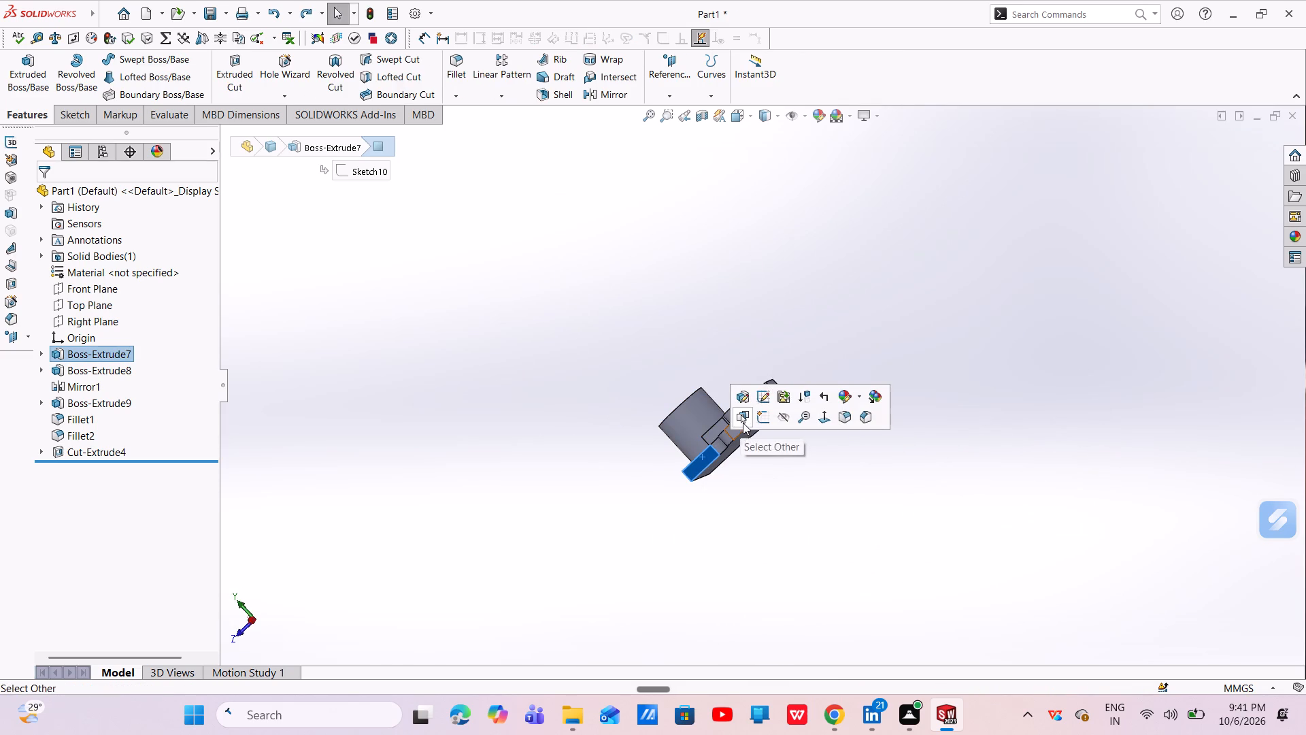
{"action": "left_click", "coordinate": [757, 419]}
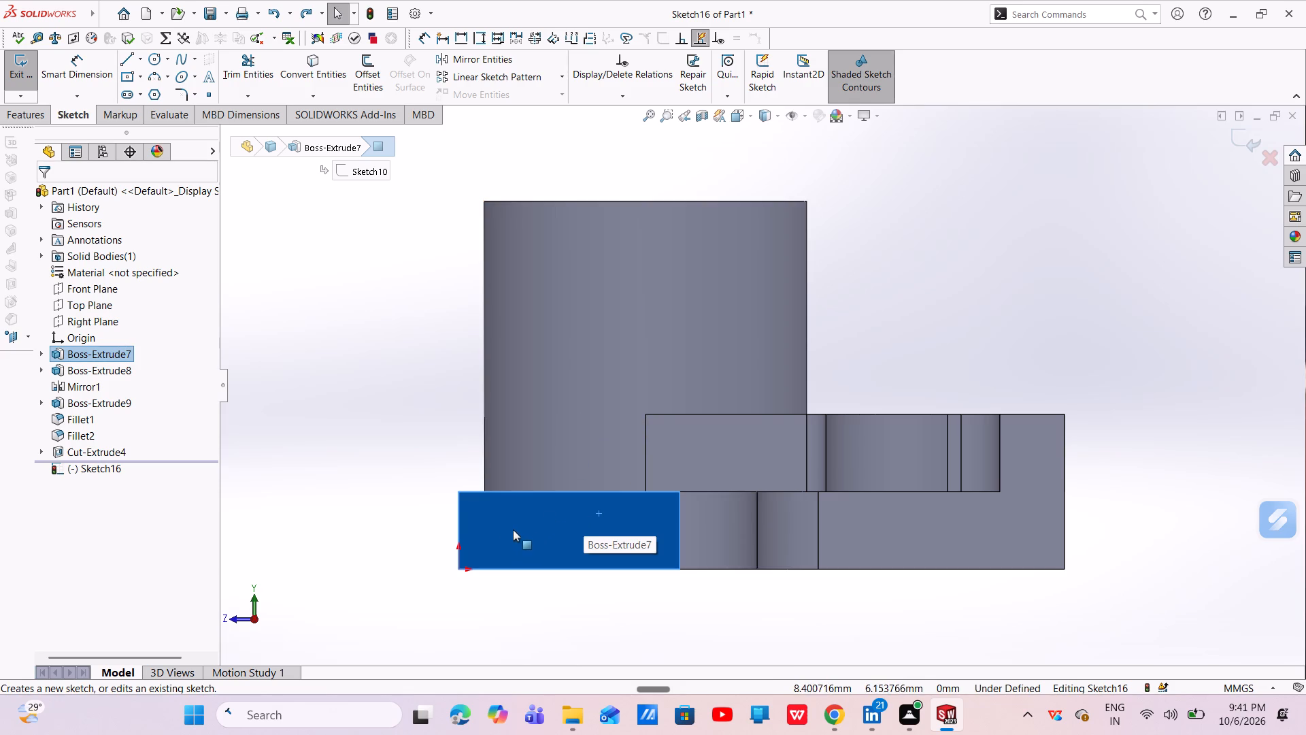
{"action": "scroll", "coordinate": [514, 577], "scroll_direction": "up", "scroll_amount": 2}
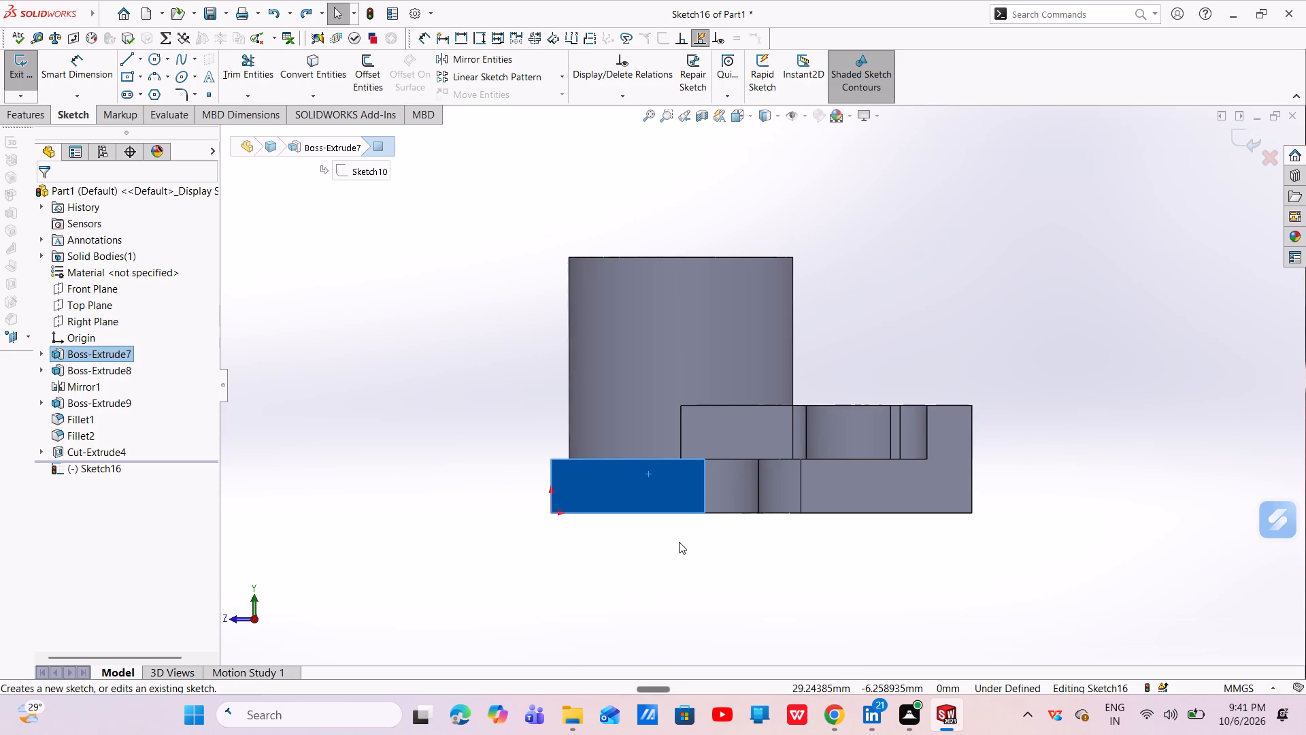
{"action": "scroll", "coordinate": [658, 534], "scroll_direction": "down", "scroll_amount": 1}
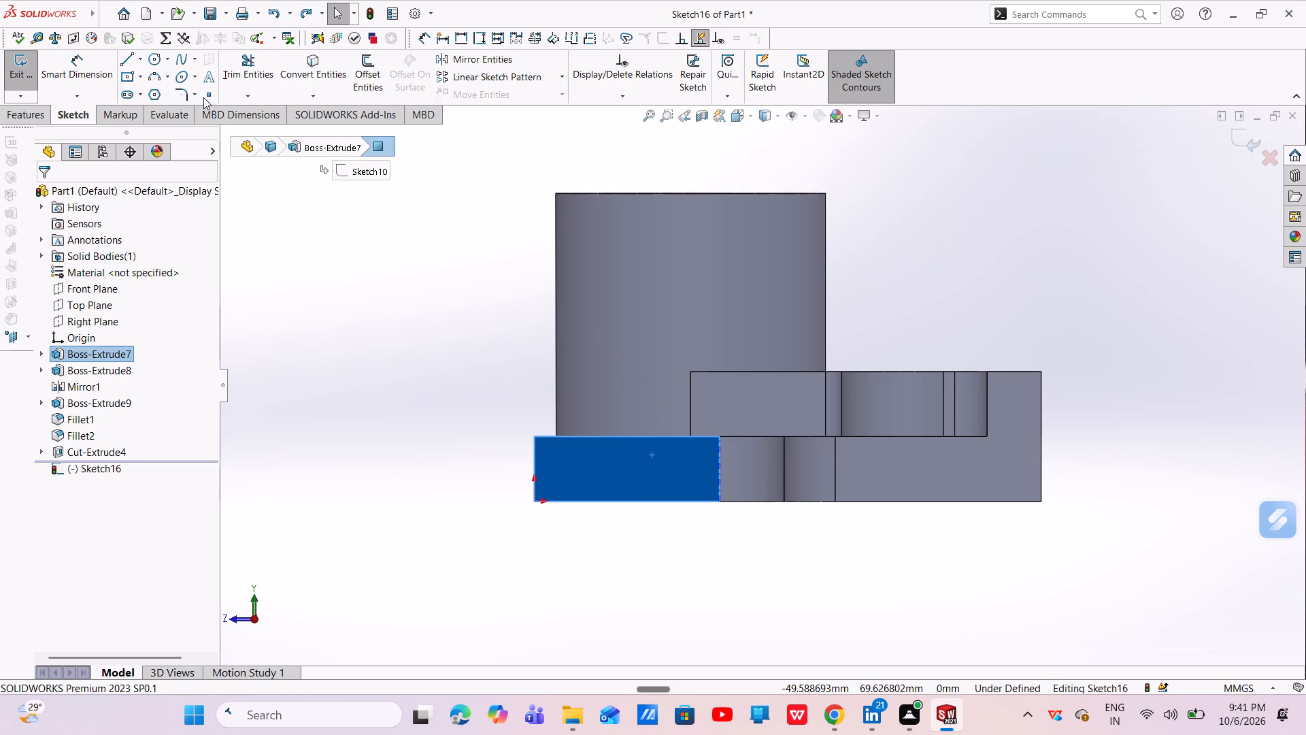
{"action": "left_click", "coordinate": [122, 59]}
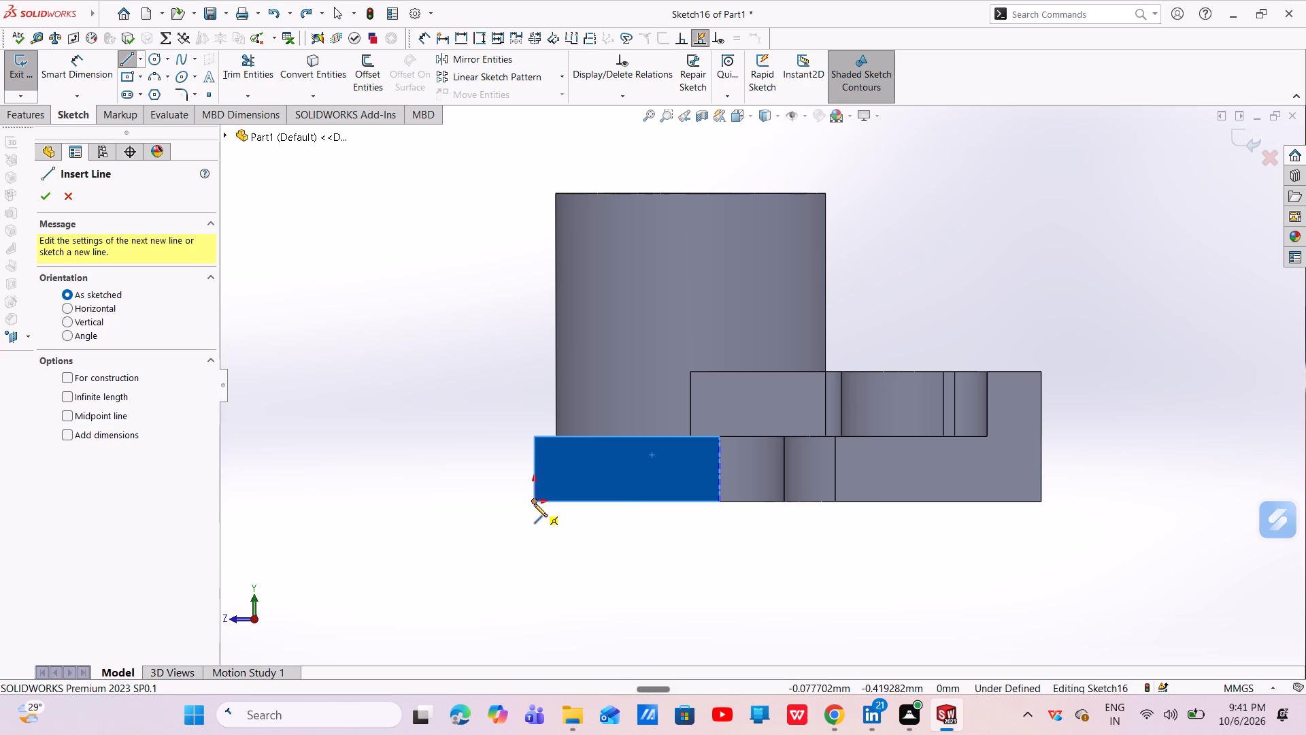
{"action": "left_click", "coordinate": [534, 504]}
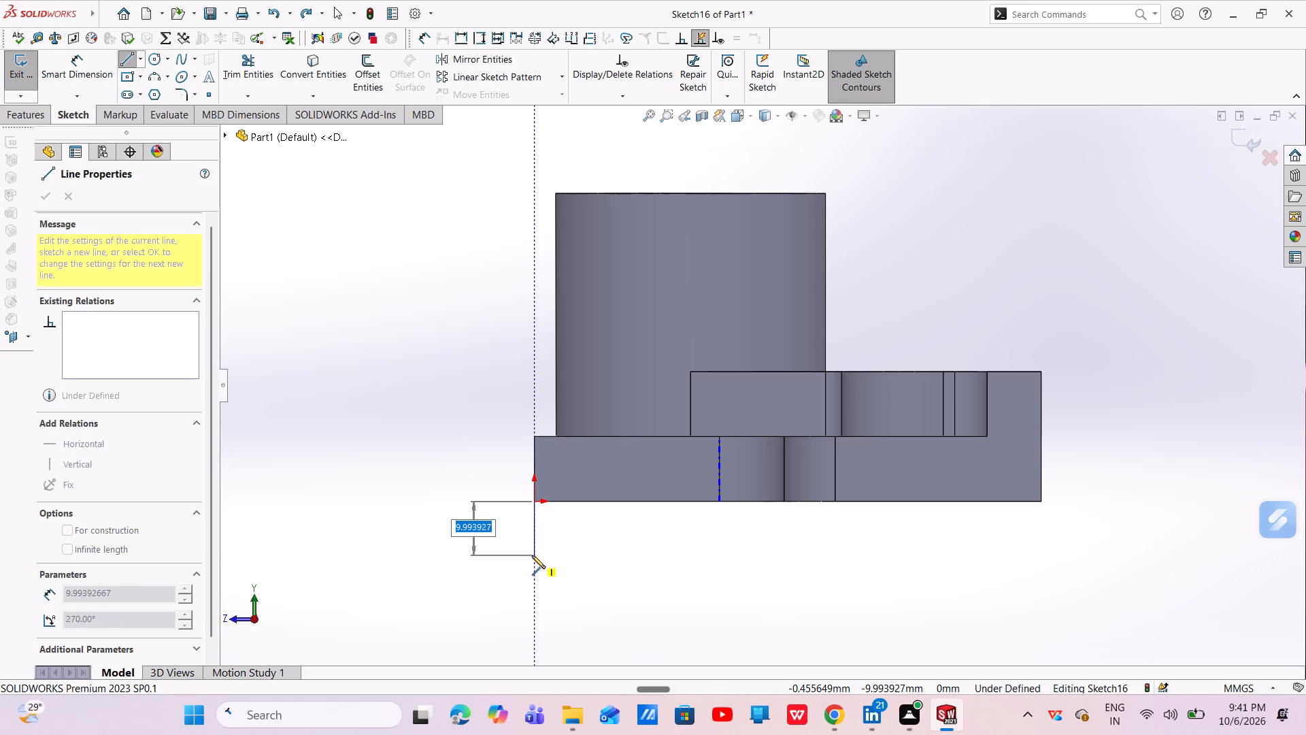
{"action": "left_click", "coordinate": [532, 555]}
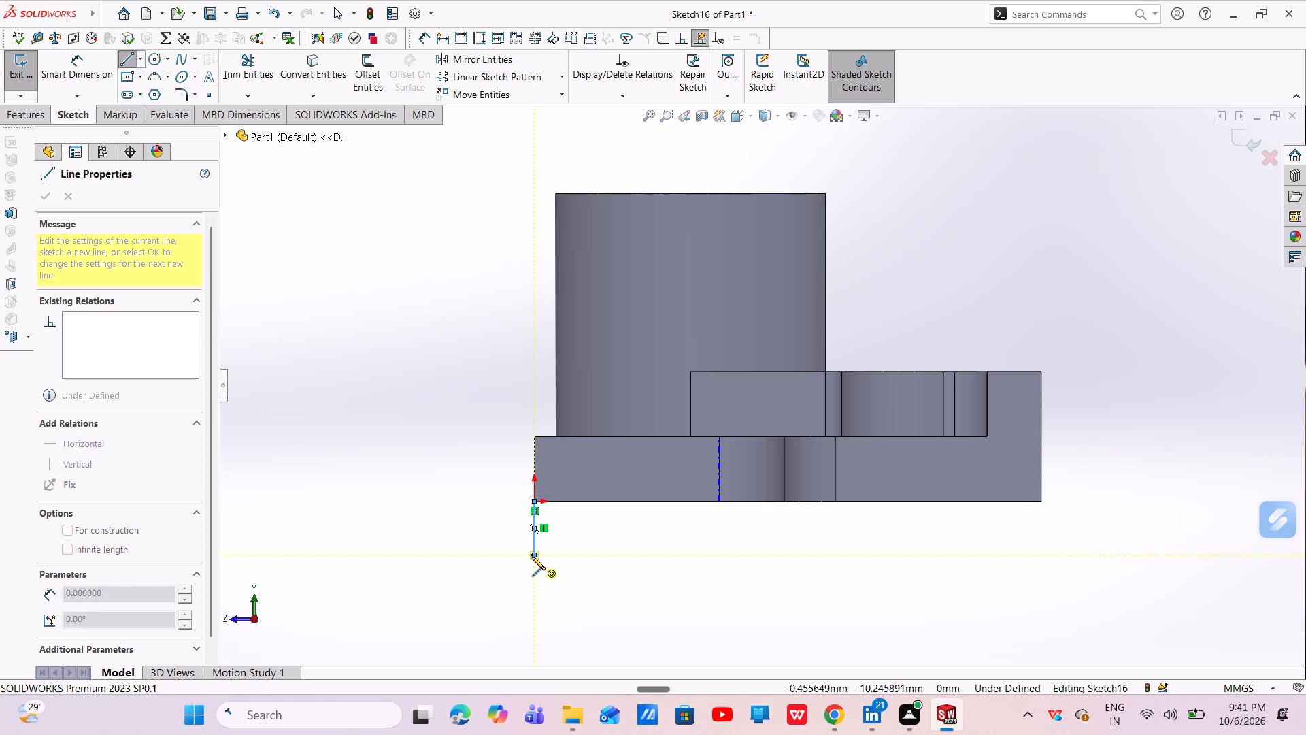
{"action": "key", "text": "Escape"}
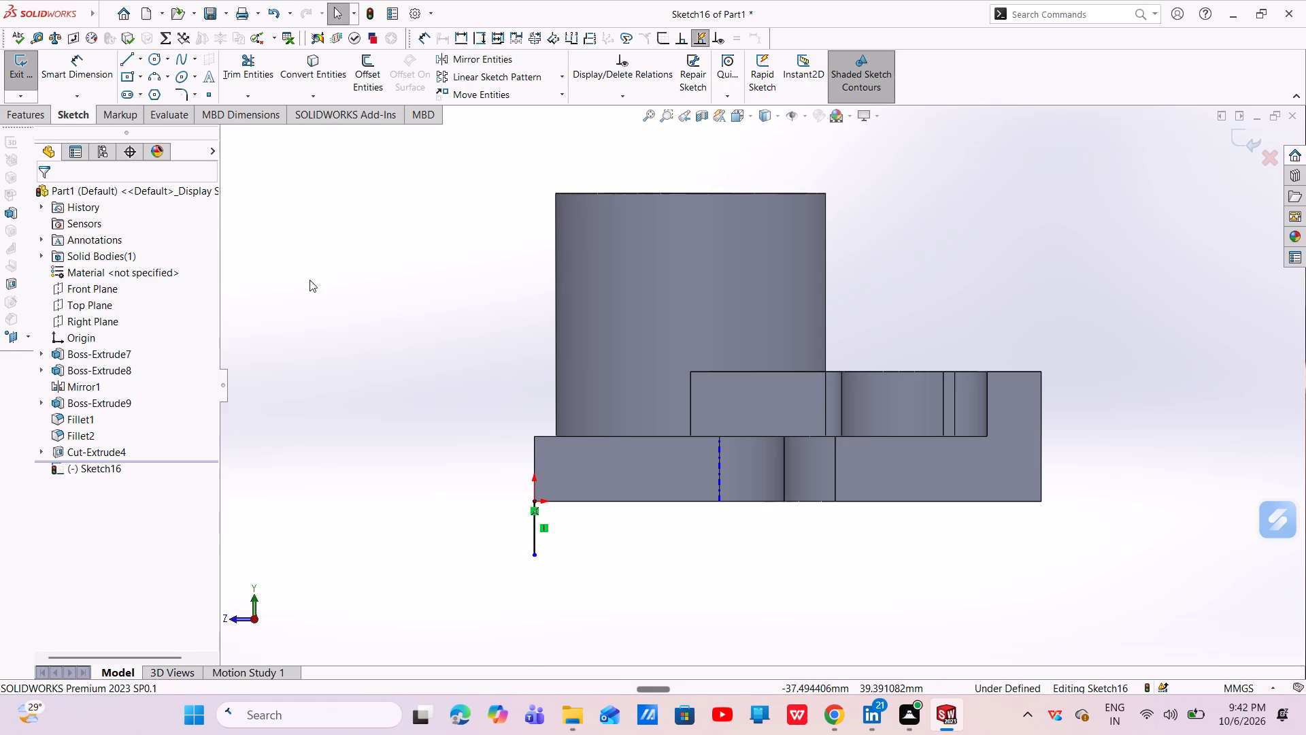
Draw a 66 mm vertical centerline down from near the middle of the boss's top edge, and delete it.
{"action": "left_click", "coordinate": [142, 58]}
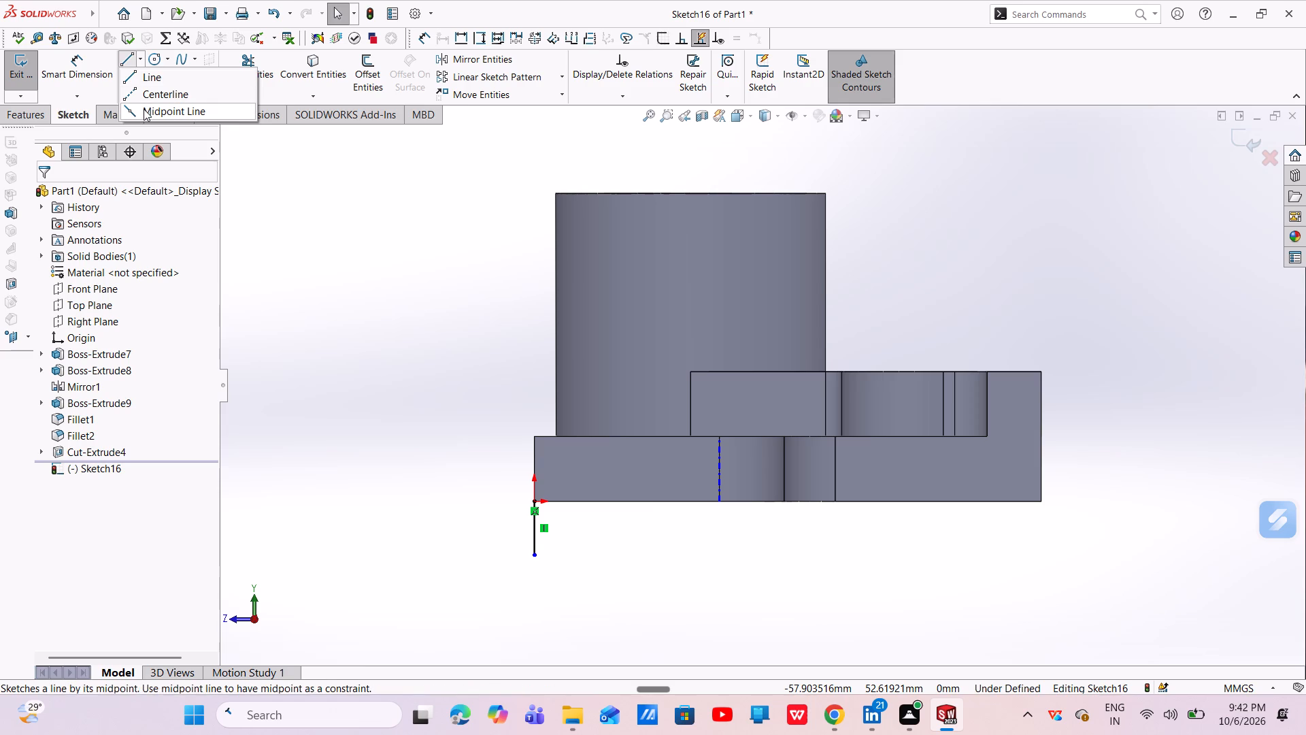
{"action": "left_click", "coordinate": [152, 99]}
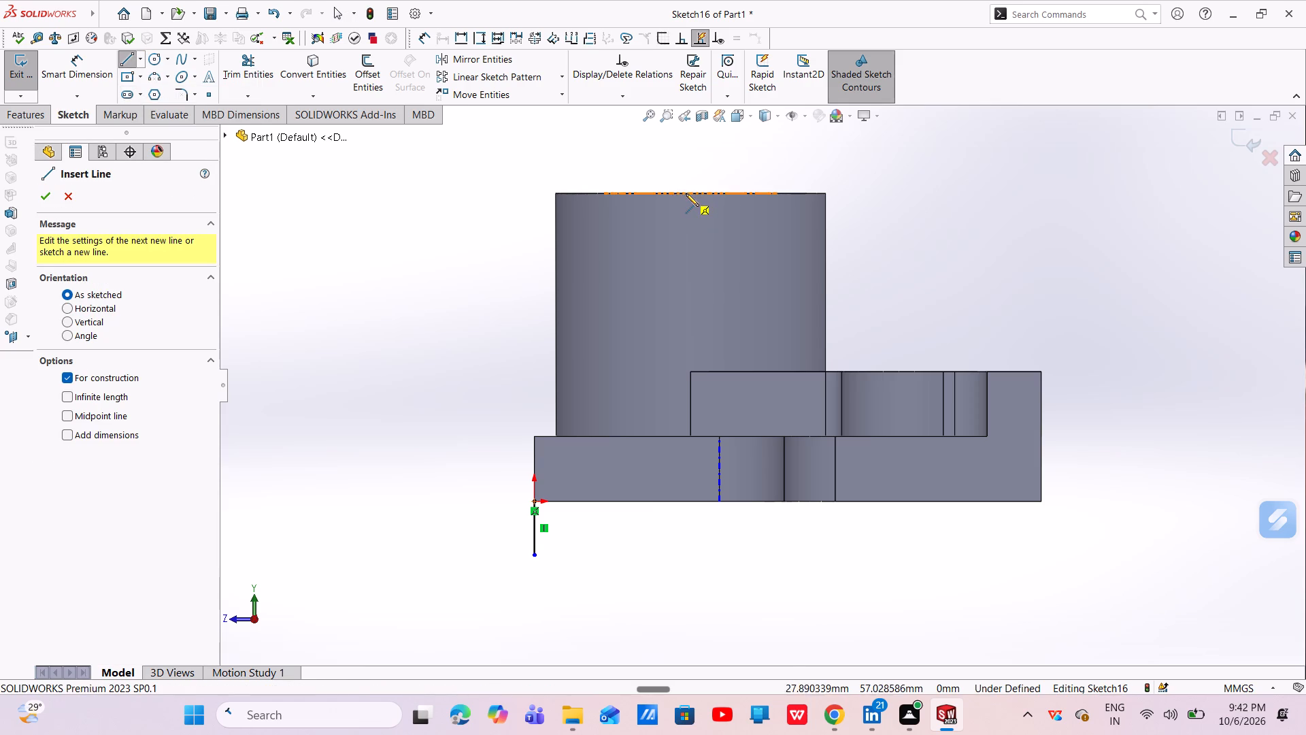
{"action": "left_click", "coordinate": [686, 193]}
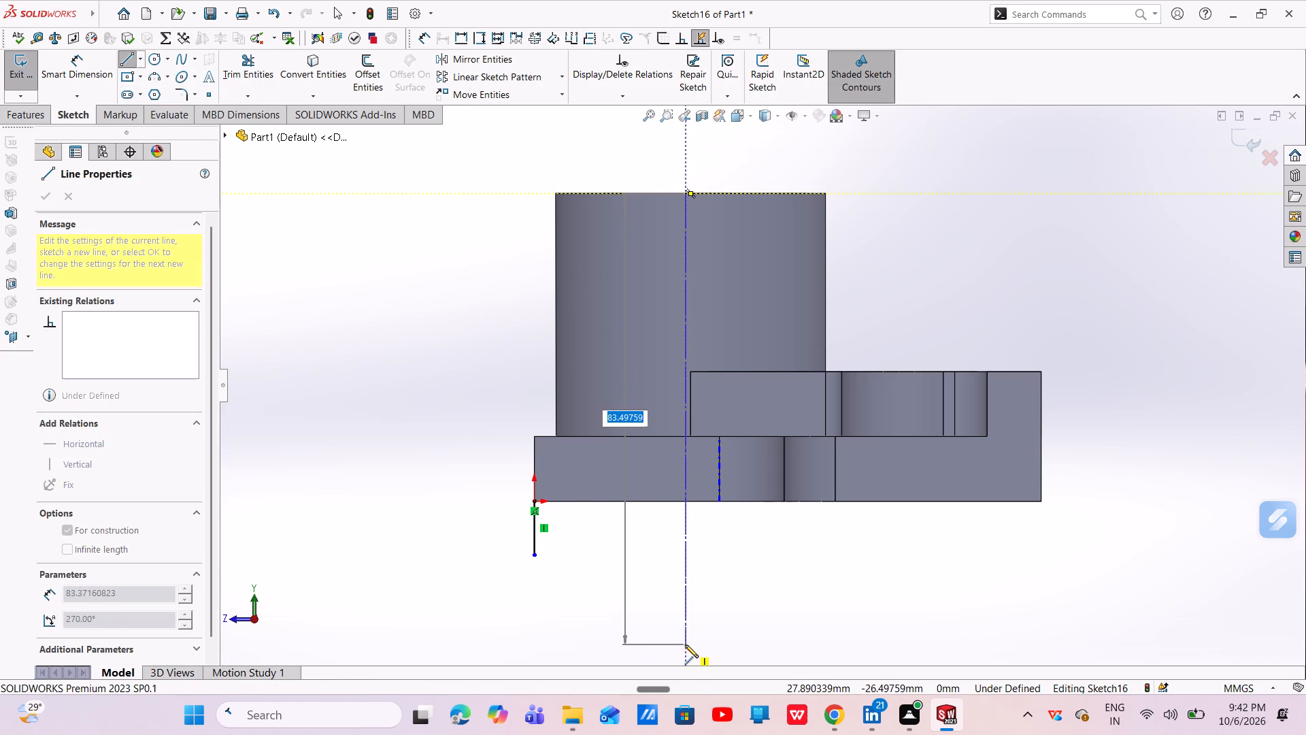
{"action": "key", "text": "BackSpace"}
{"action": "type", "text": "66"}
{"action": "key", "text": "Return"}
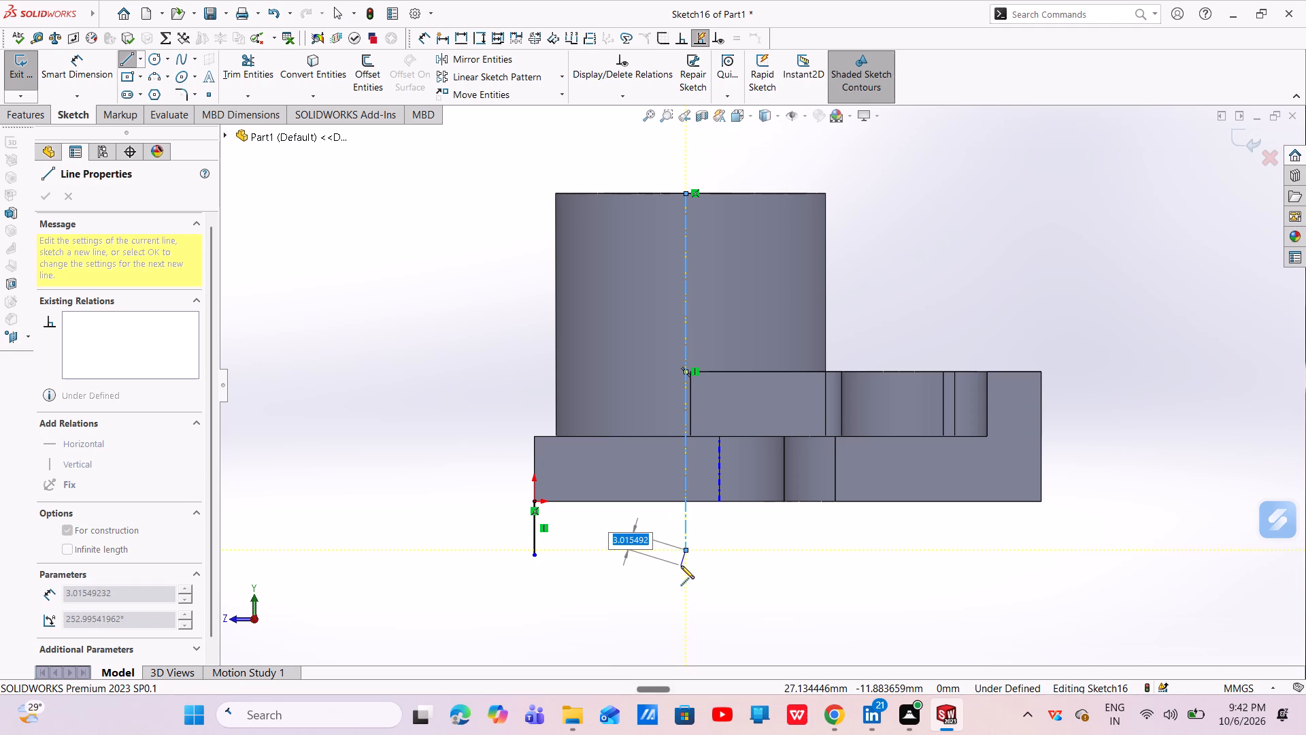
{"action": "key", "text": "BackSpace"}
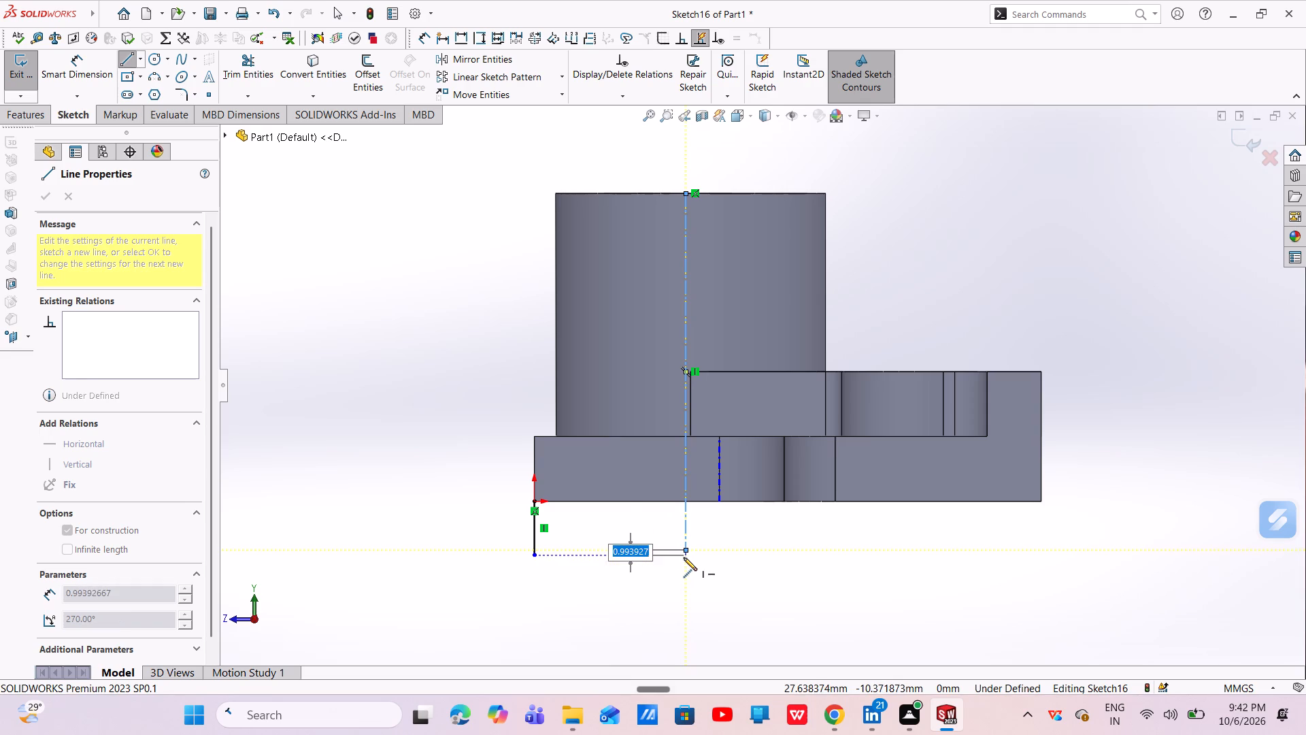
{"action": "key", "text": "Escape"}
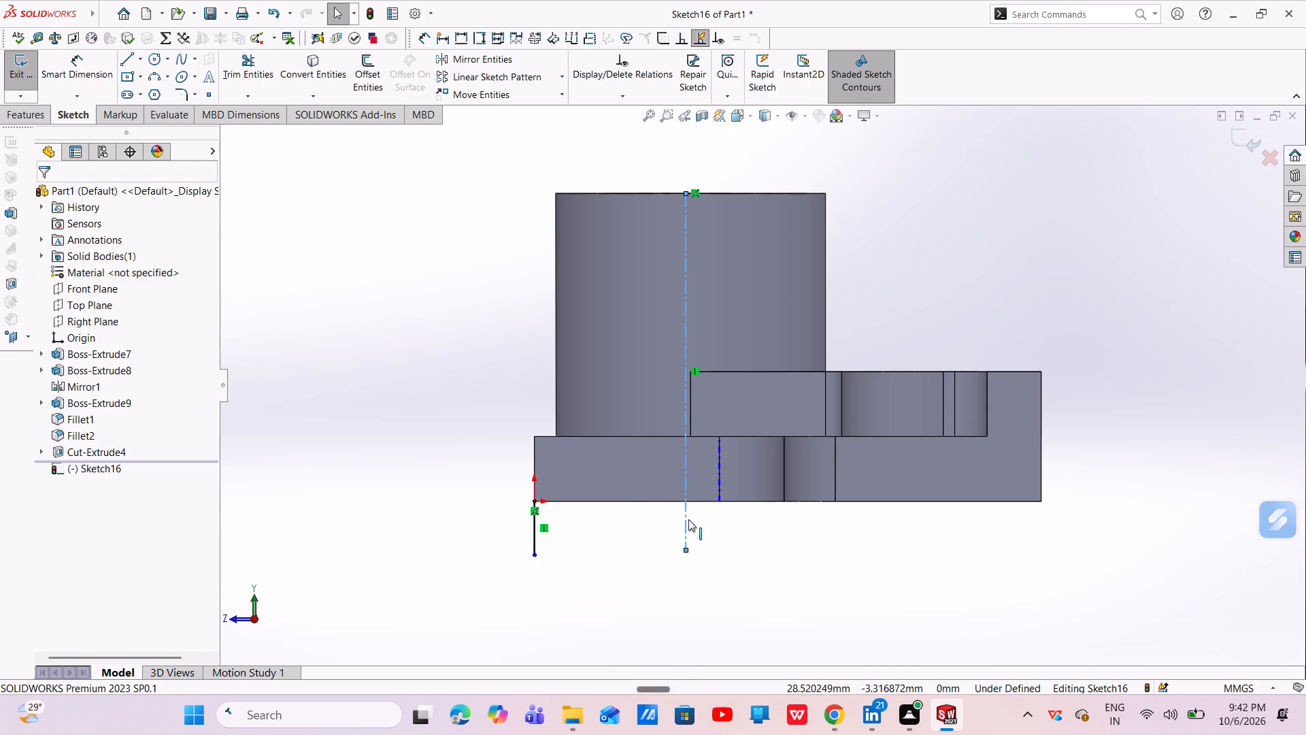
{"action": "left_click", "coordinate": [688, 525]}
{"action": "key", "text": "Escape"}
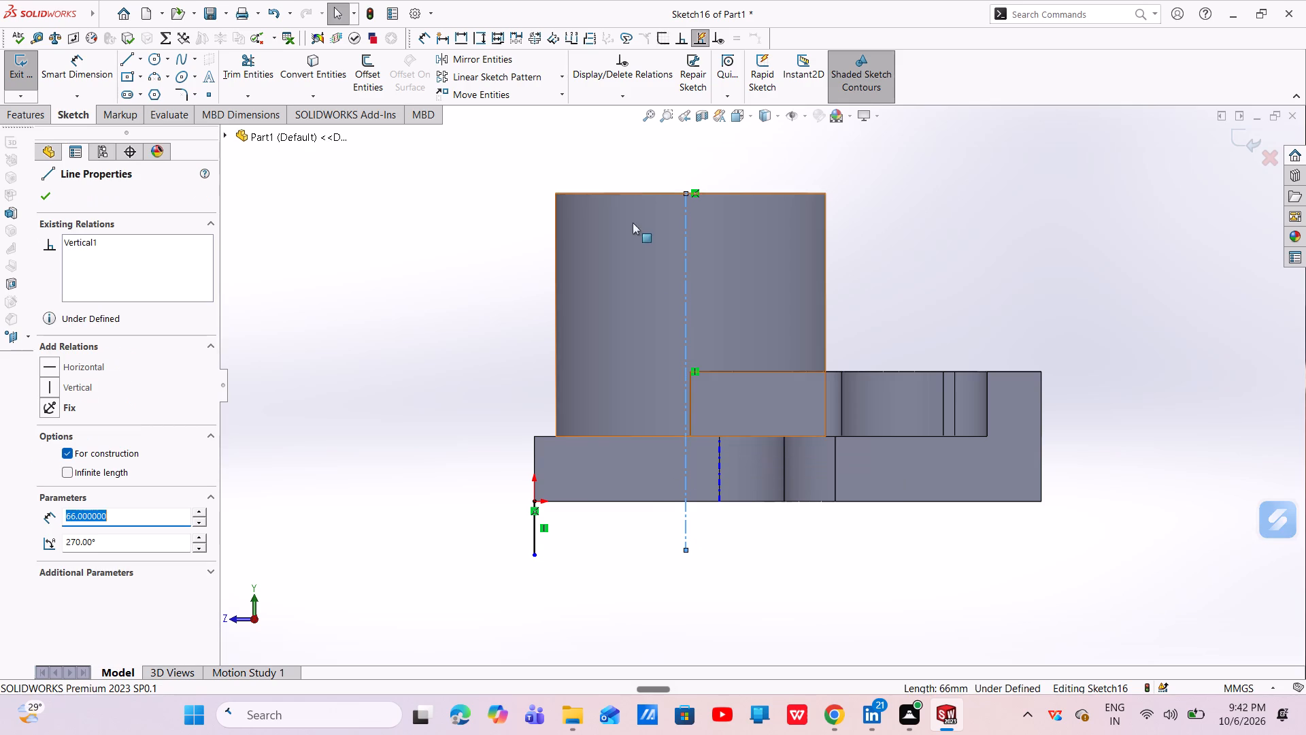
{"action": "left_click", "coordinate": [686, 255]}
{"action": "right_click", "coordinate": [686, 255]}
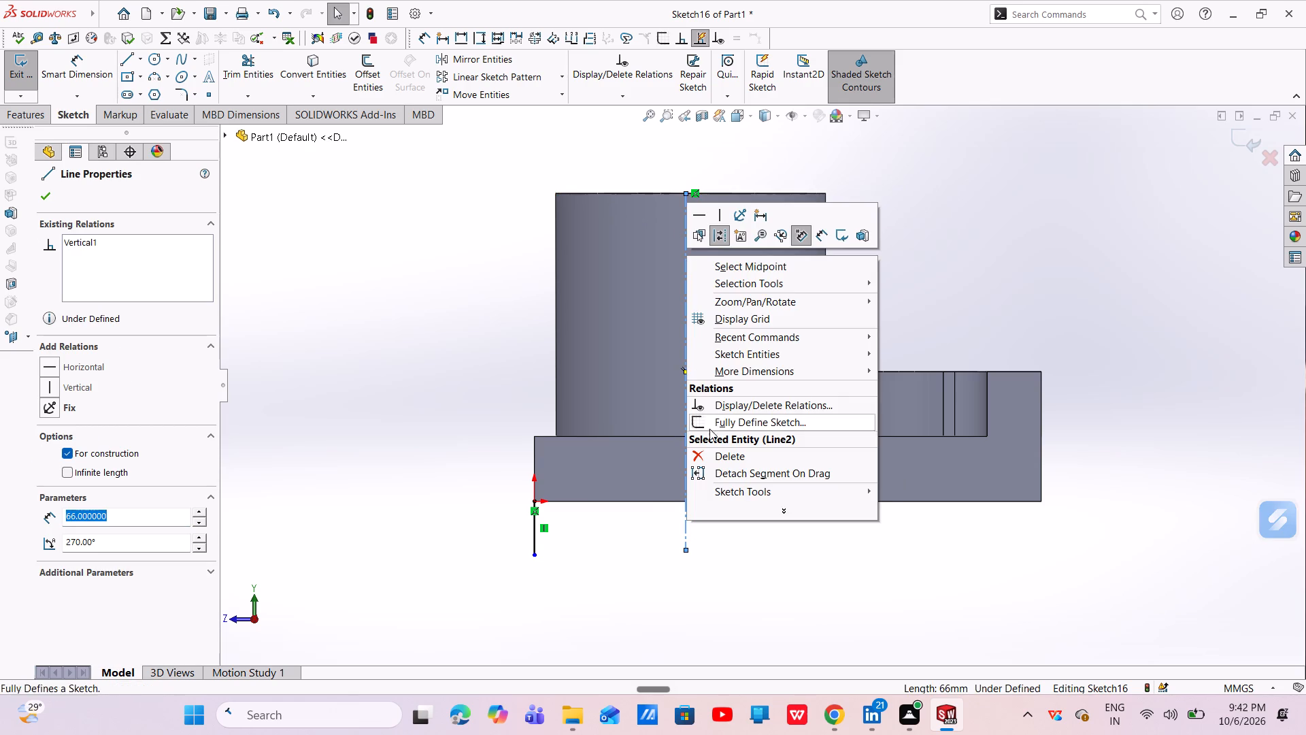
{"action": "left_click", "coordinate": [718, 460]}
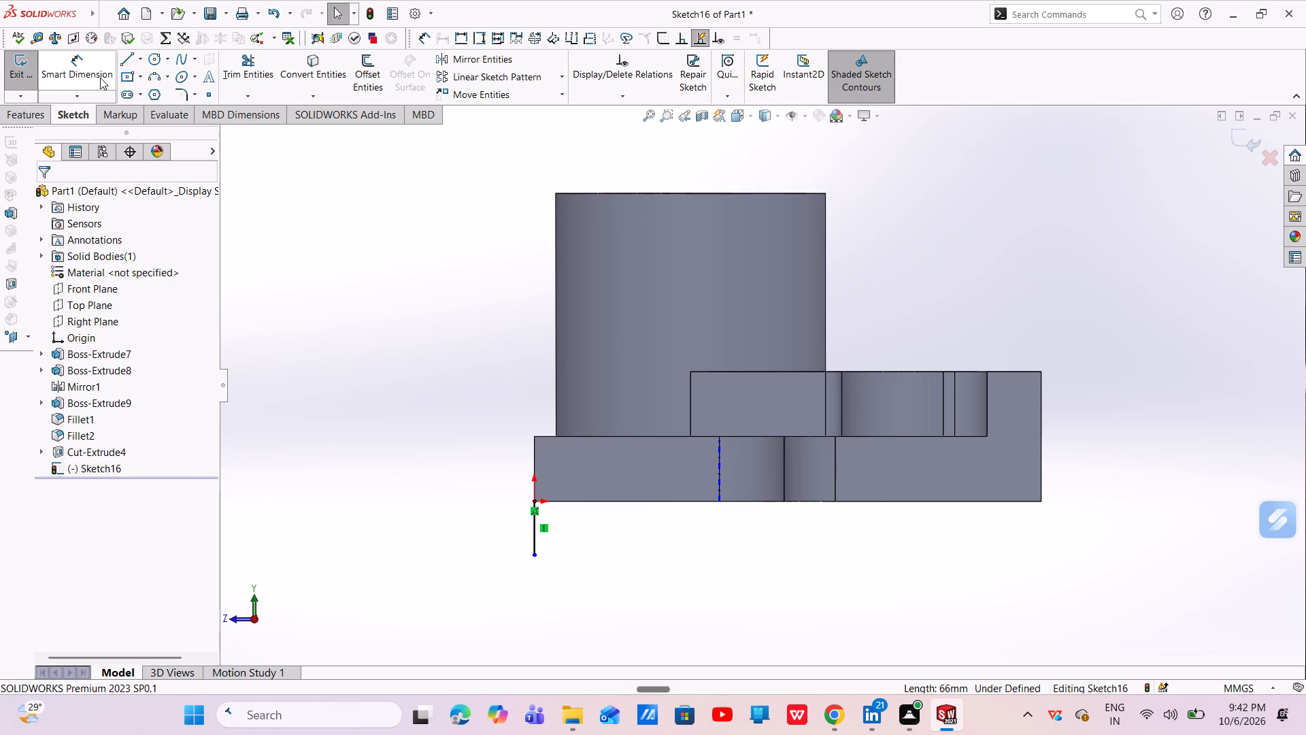
Draw a 57 mm vertical line from the middle of the boss's top edge down to the base plate's bottom edge.
{"action": "left_click", "coordinate": [123, 58]}
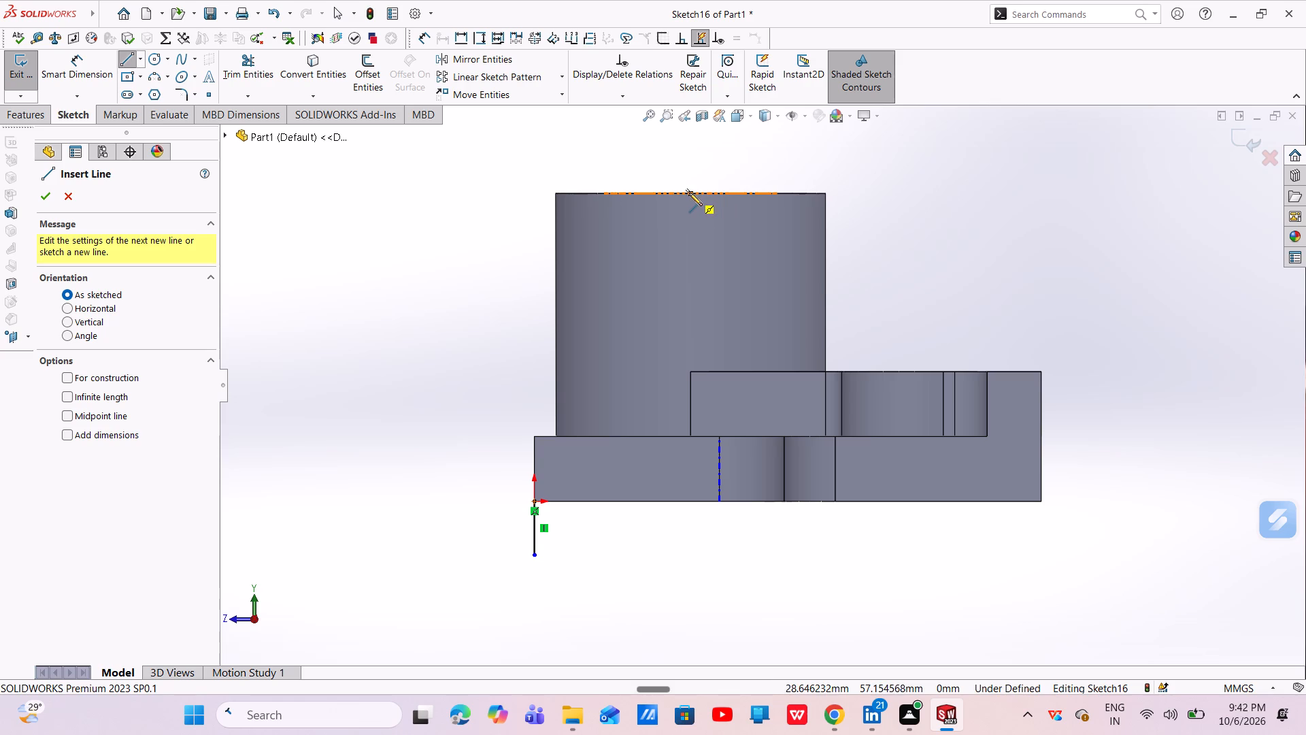
{"action": "left_click", "coordinate": [689, 193]}
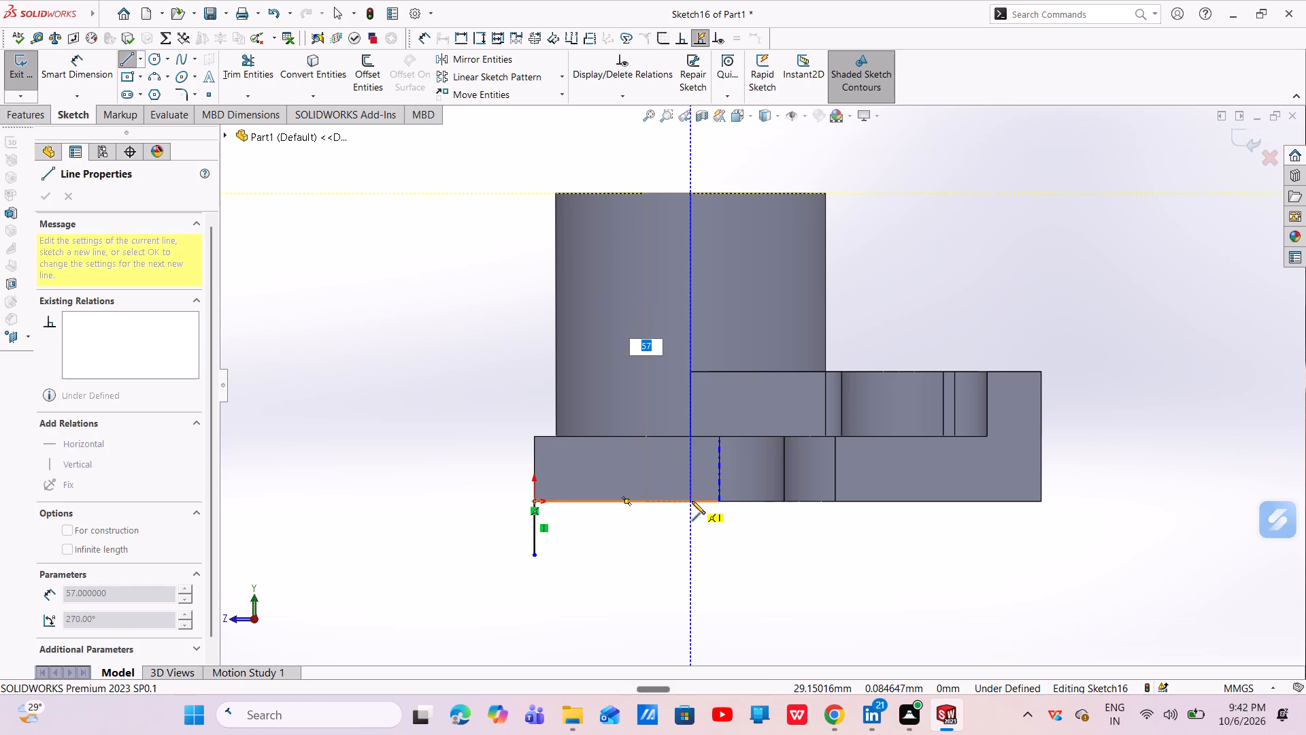
{"action": "left_click", "coordinate": [692, 501]}
{"action": "key", "text": "Escape"}
{"action": "key", "text": "Escape"}
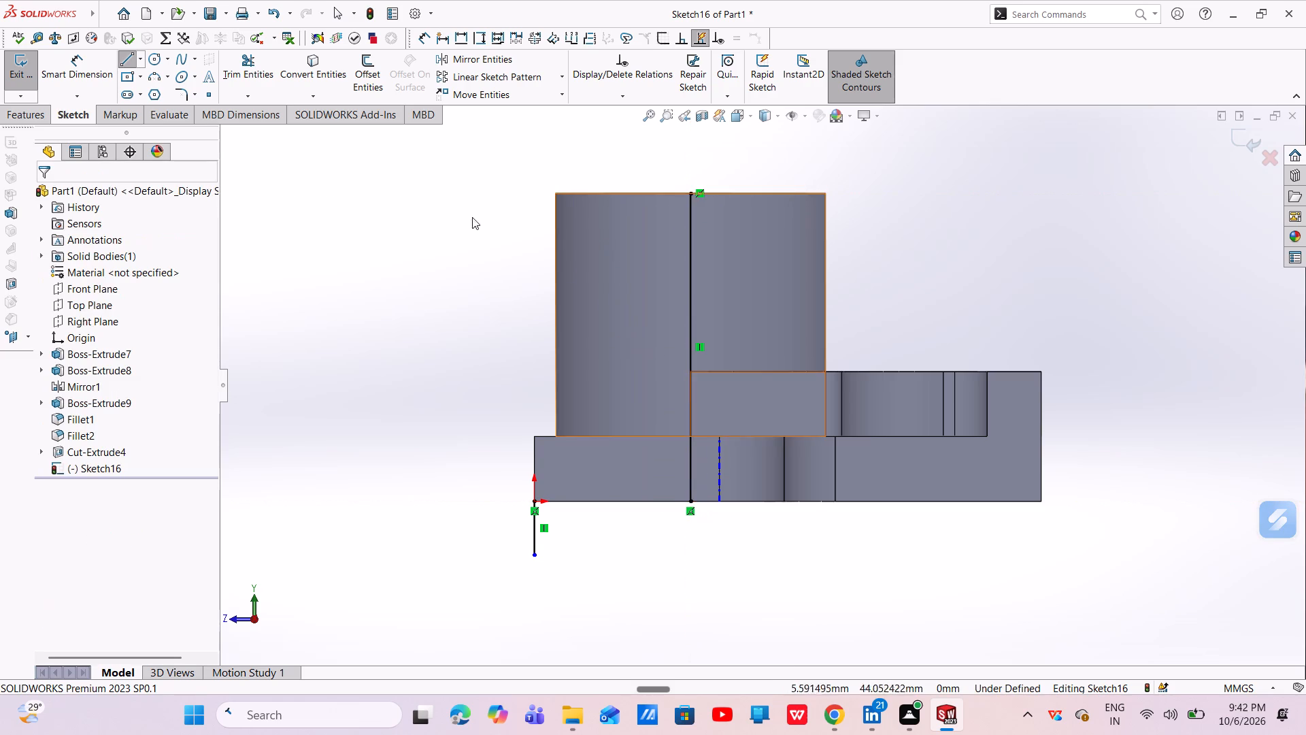
Draw a 66 mm centerline down from the lower end of the boss's middle line and make it vertical.
{"action": "left_click", "coordinate": [137, 59]}
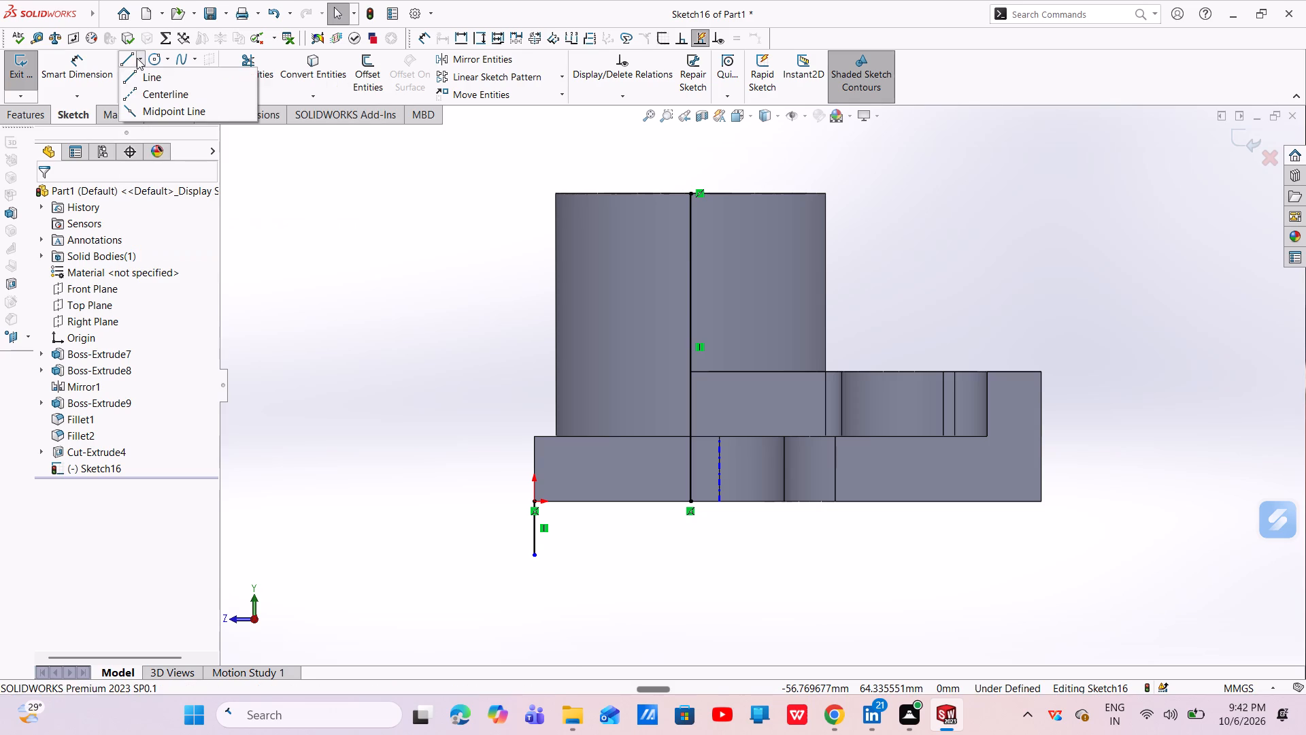
{"action": "left_click", "coordinate": [158, 99]}
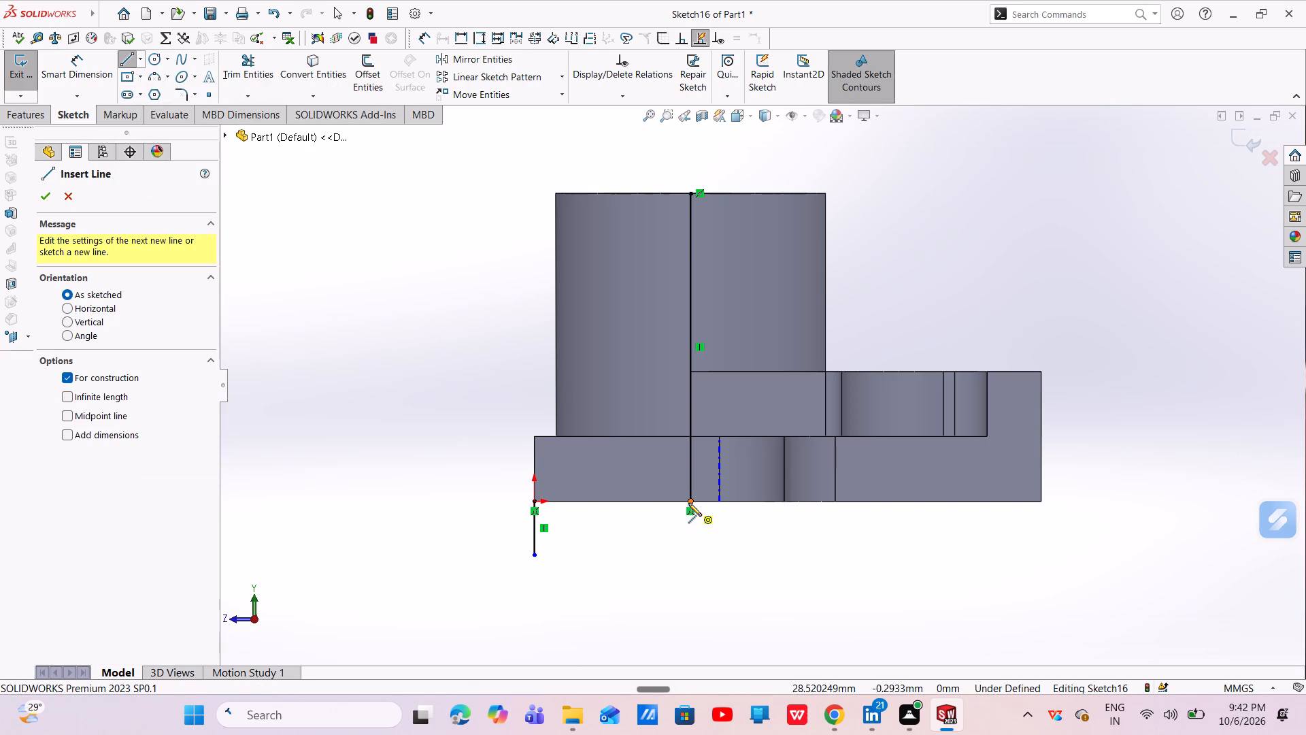
{"action": "left_click", "coordinate": [688, 503]}
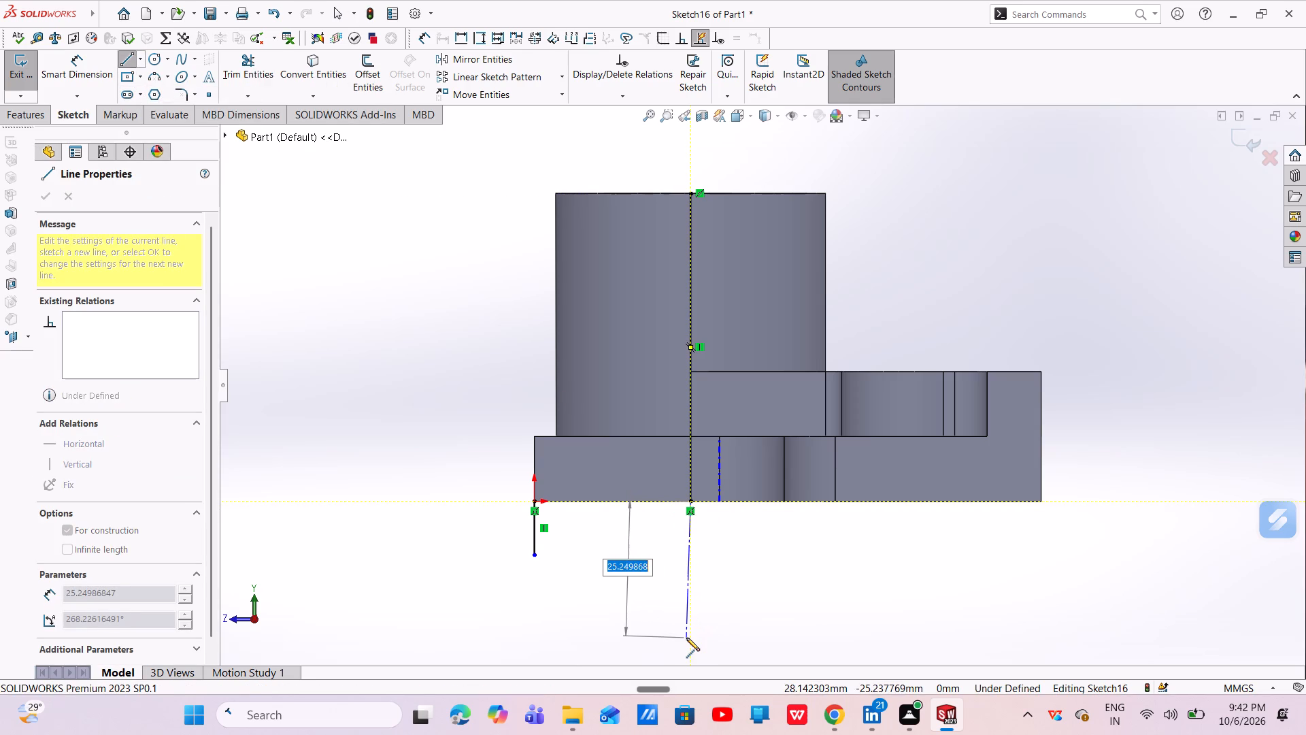
{"action": "key", "text": "BackSpace"}
{"action": "type", "text": "66"}
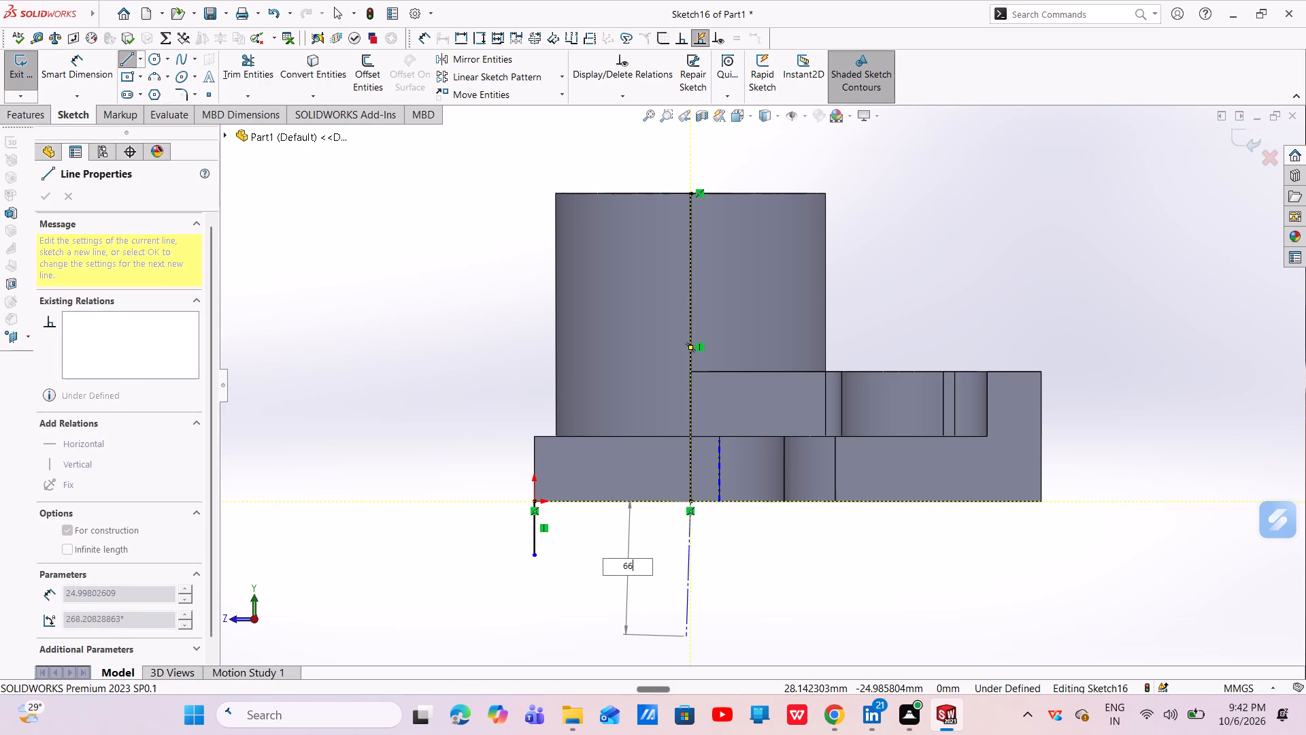
{"action": "key", "text": "Return"}
{"action": "scroll", "coordinate": [656, 604], "scroll_direction": "up", "scroll_amount": 4}
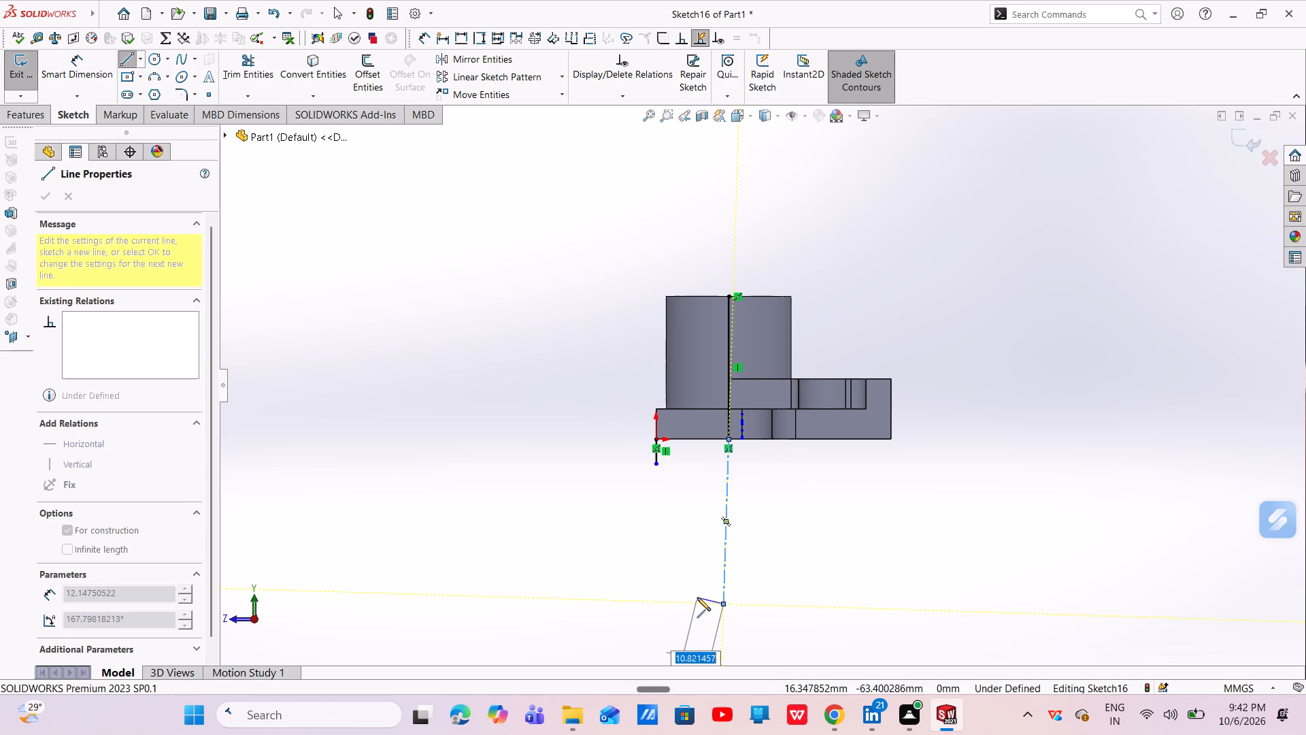
{"action": "key", "text": "Escape"}
{"action": "left_click", "coordinate": [727, 512]}
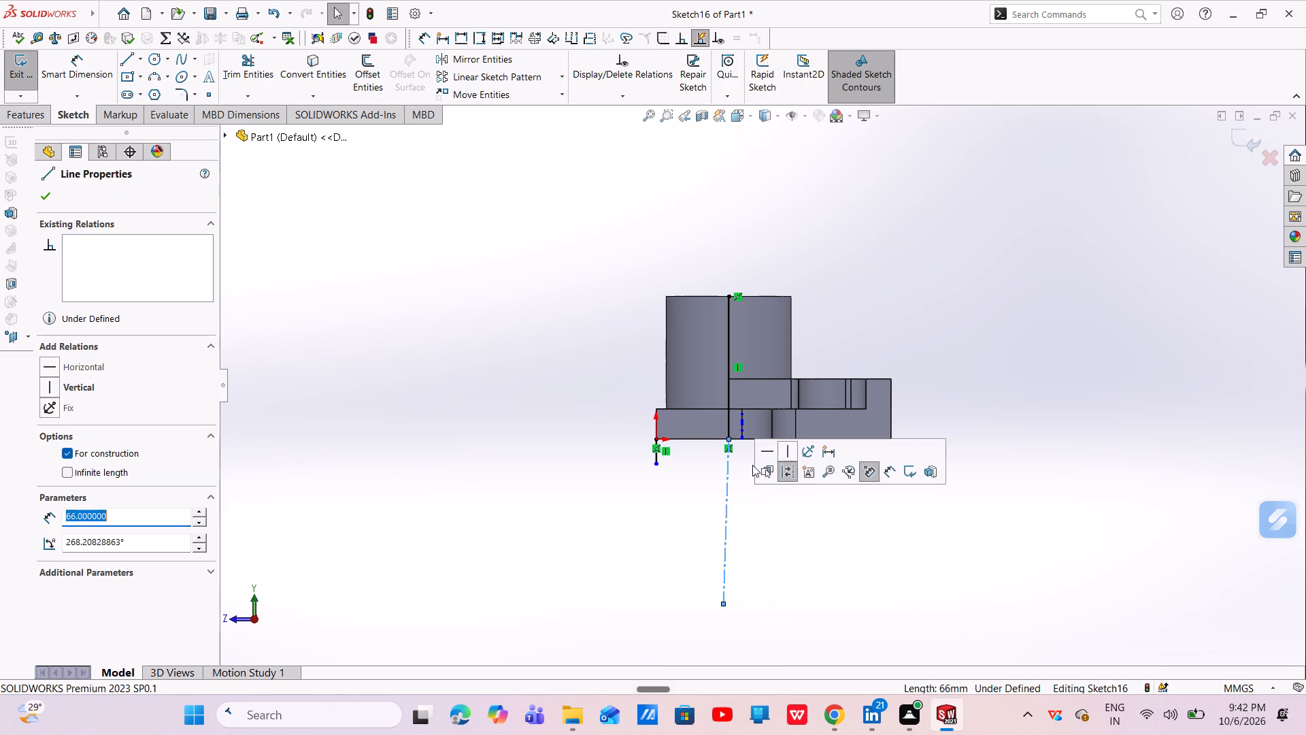
{"action": "left_click", "coordinate": [784, 454]}
{"action": "key", "text": "Escape"}
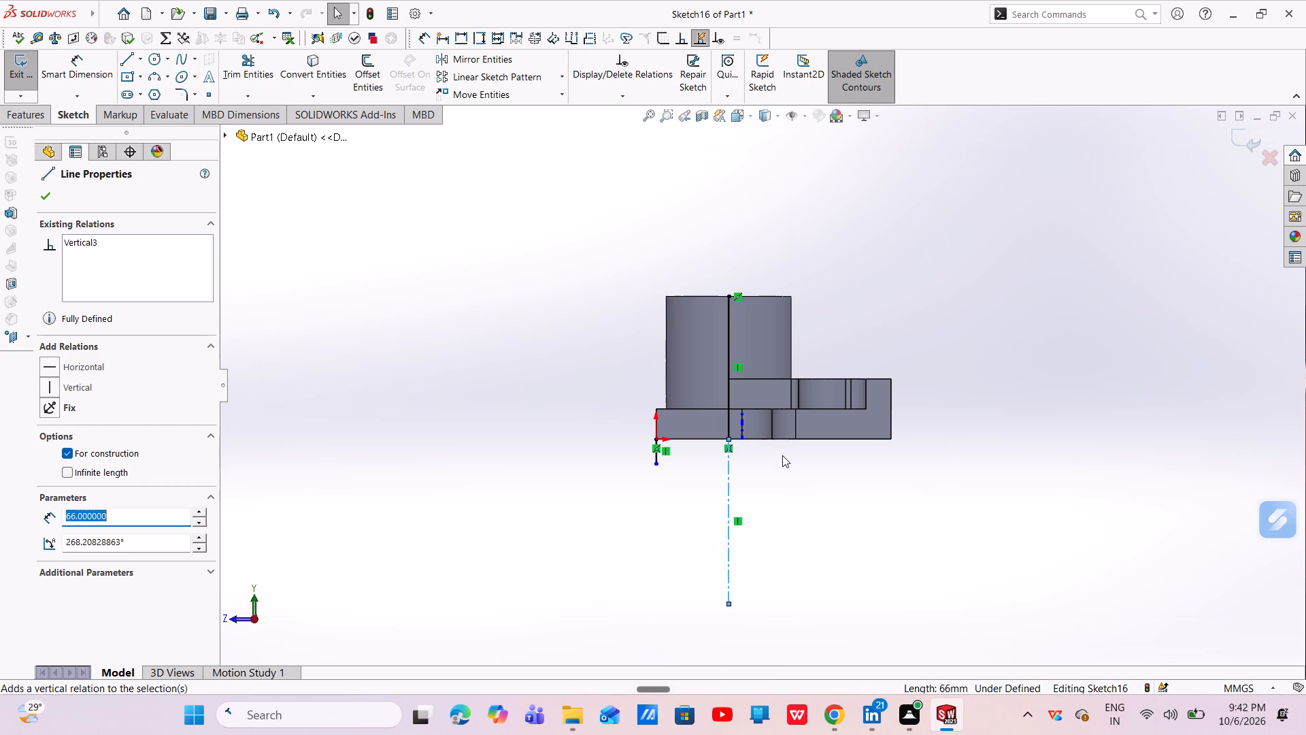
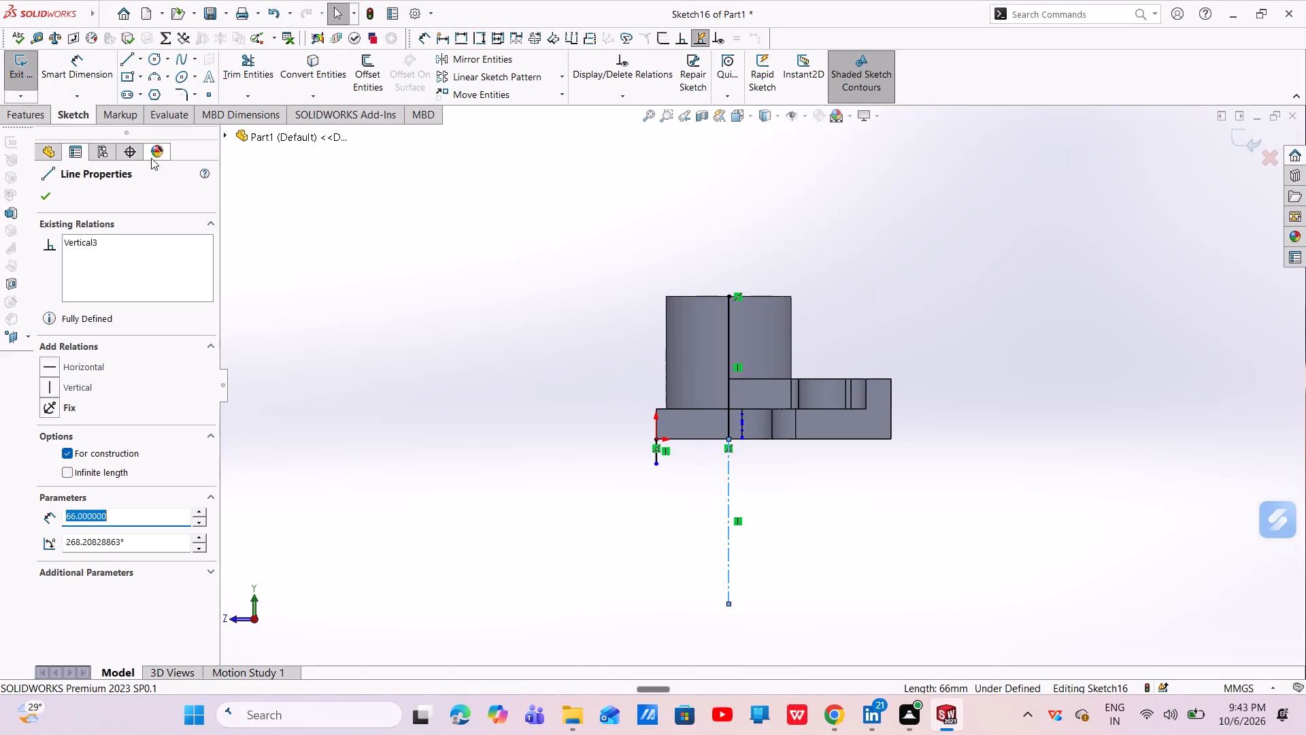
Sketch a 38 mm diameter circle centred on the lower endpoint of the vertical construction line.
{"action": "left_click_drag", "start_coordinate": [37, 194], "coordinate": [40, 200]}
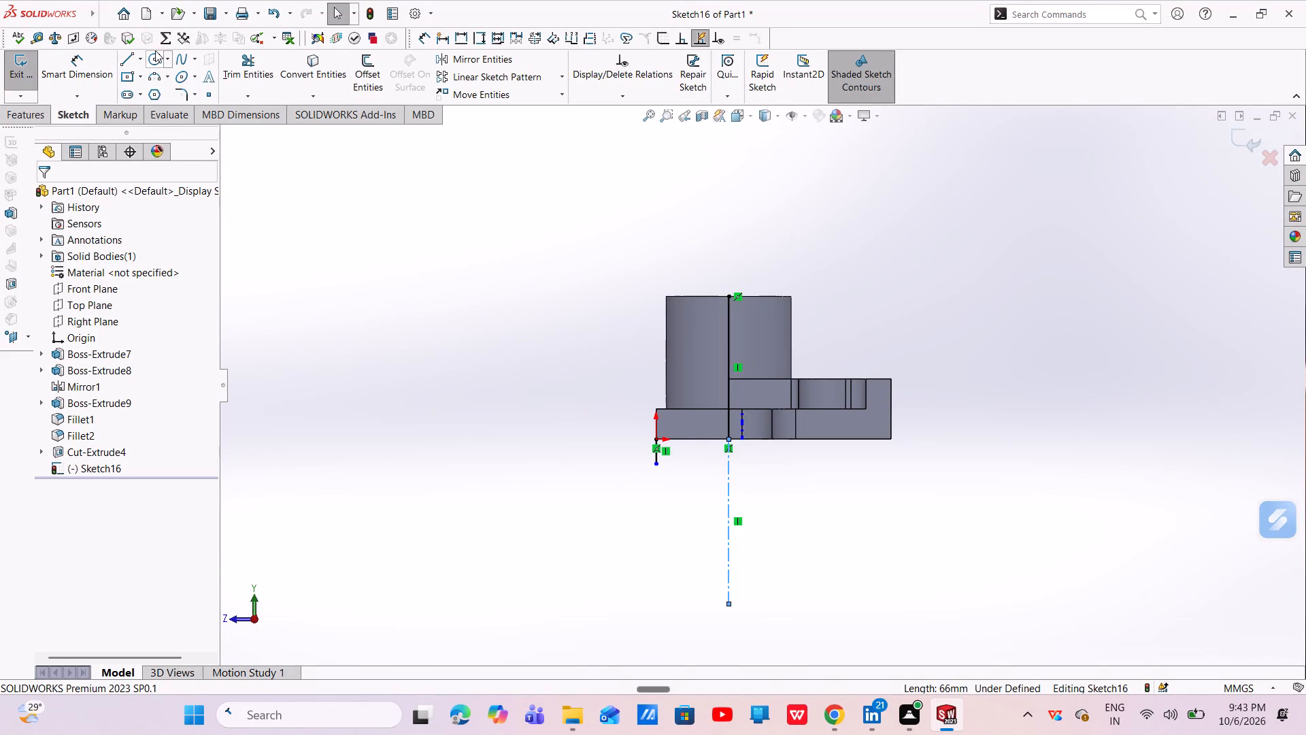
{"action": "left_click", "coordinate": [155, 54]}
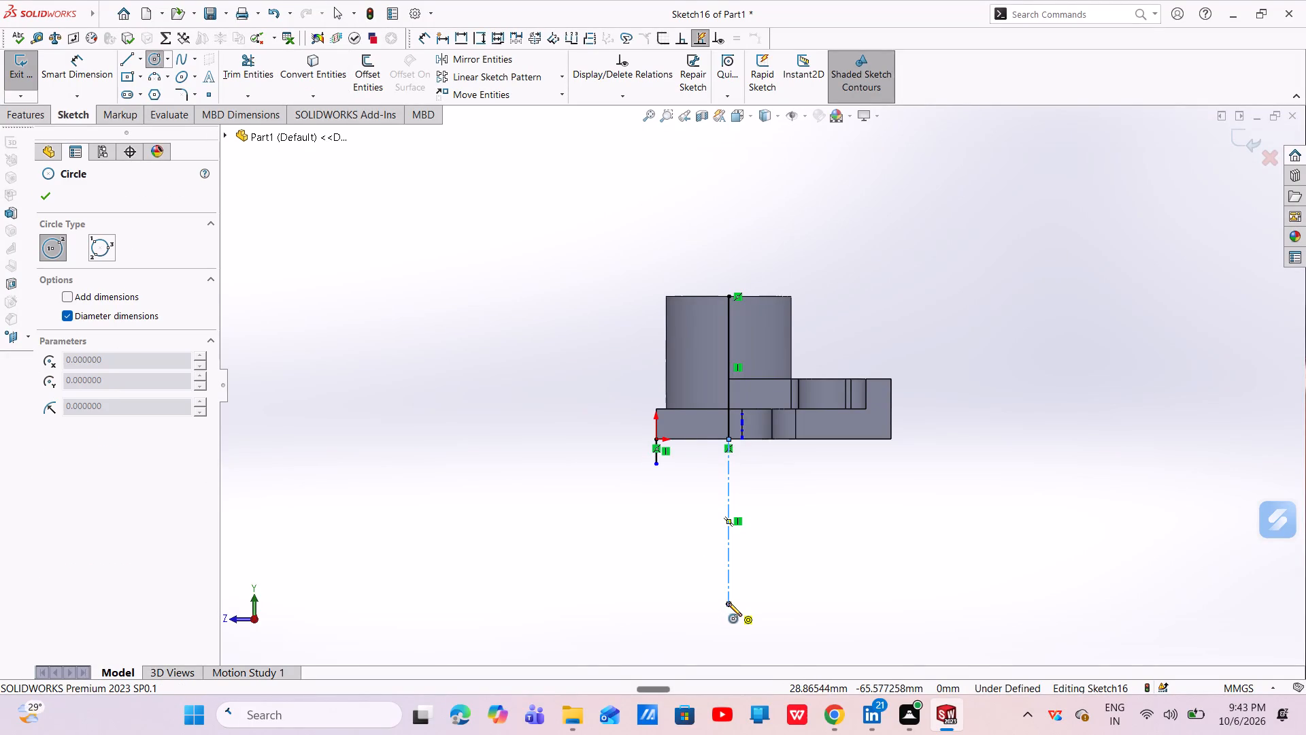
{"action": "left_click", "coordinate": [729, 603]}
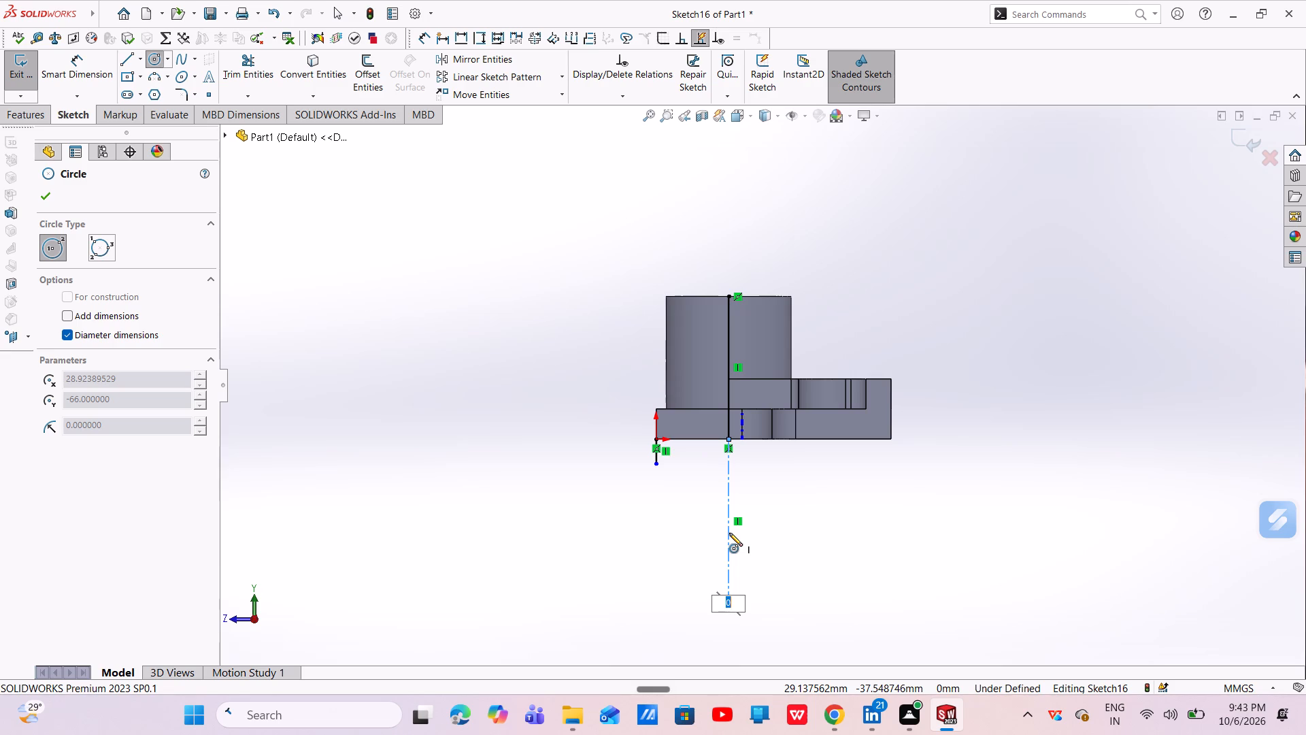
{"action": "type", "text": "38"}
{"action": "key", "text": "Return"}
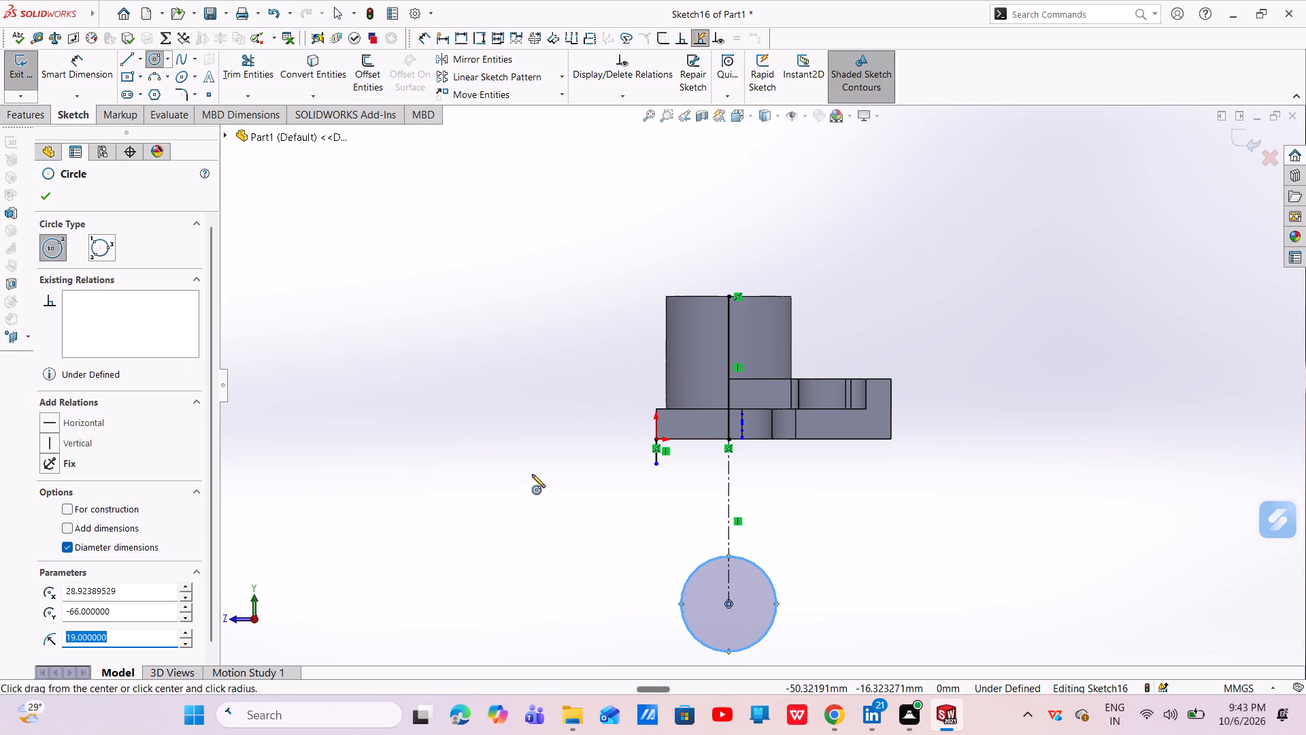
Sketch a line about 60 mm long, tangent to the circle, up to the lower end of the short vertical line below the origin.
{"action": "left_click", "coordinate": [122, 60]}
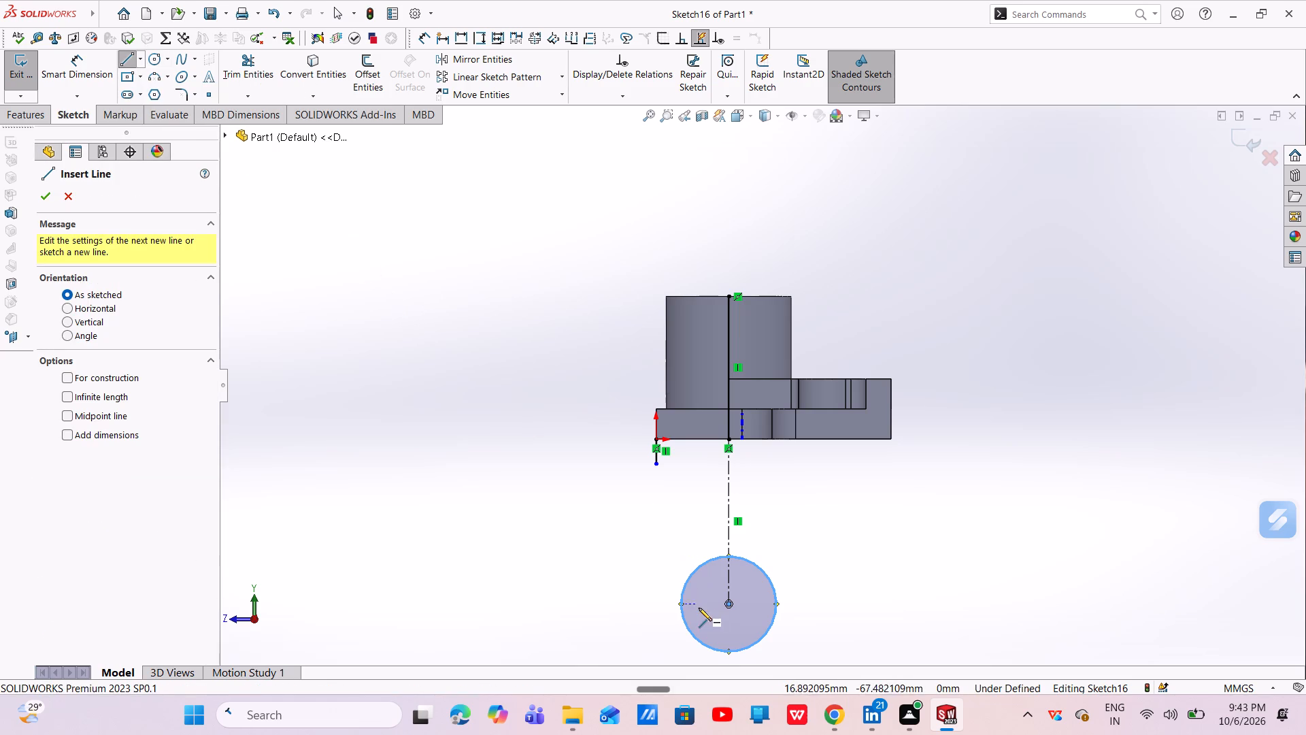
{"action": "left_click", "coordinate": [683, 589]}
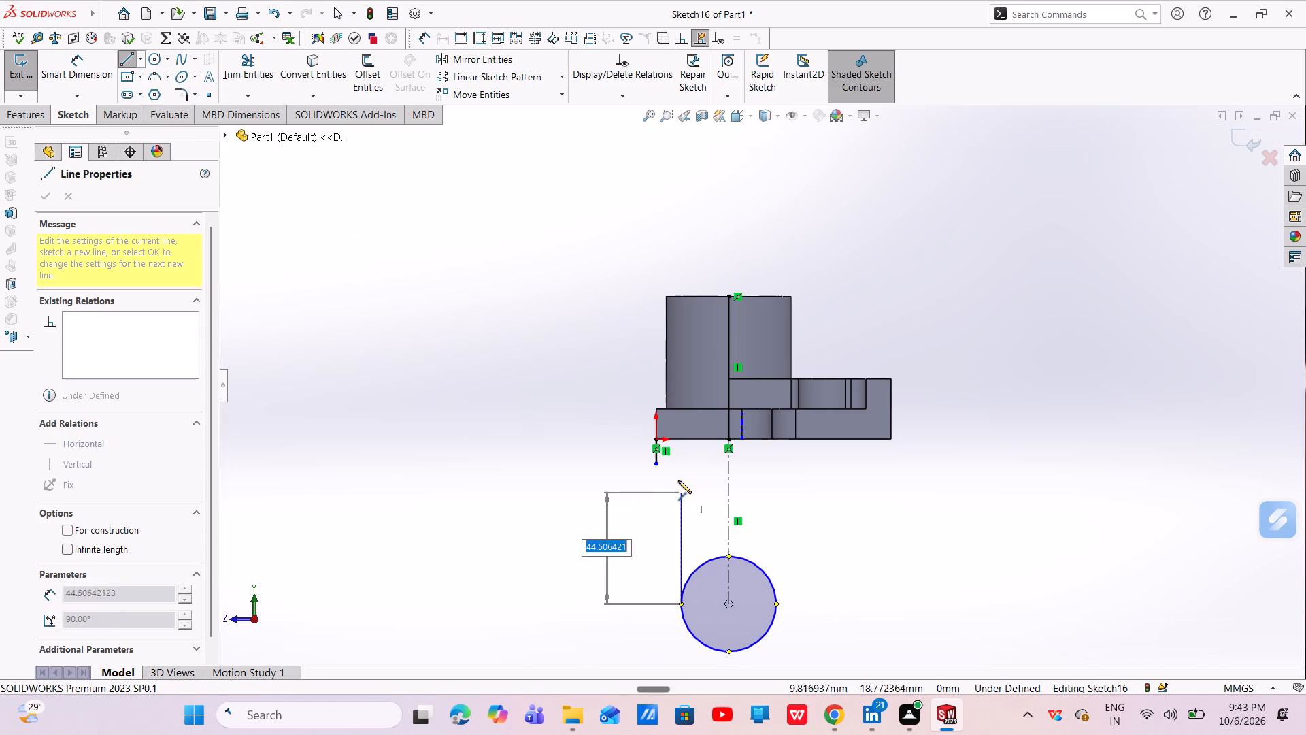
{"action": "left_click", "coordinate": [658, 461]}
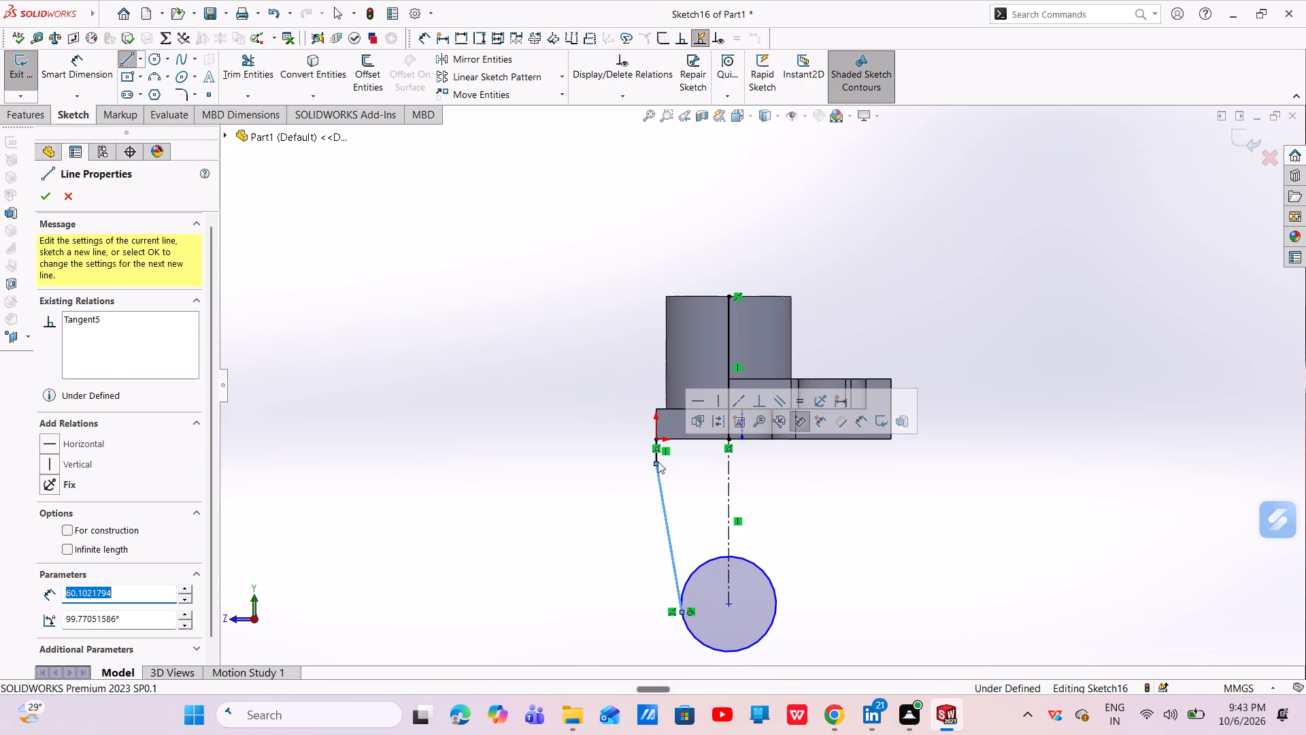
{"action": "key", "text": "Escape"}
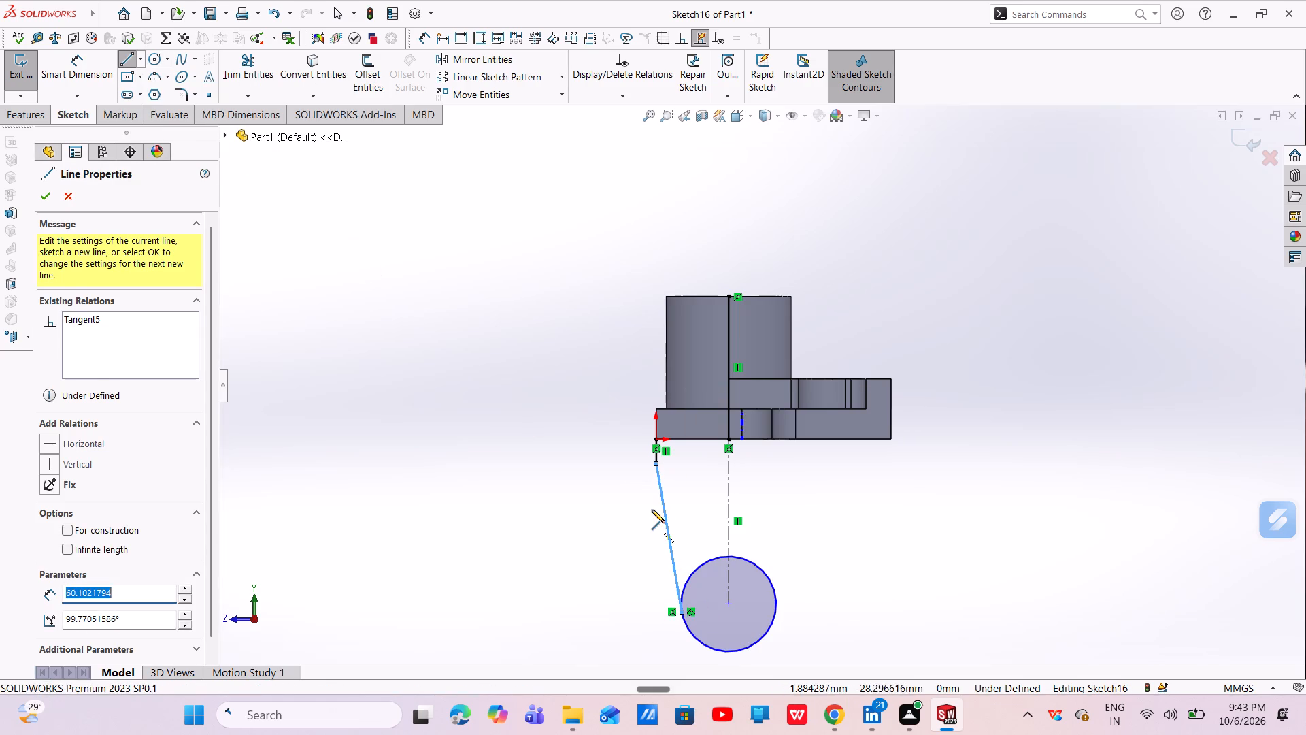
{"action": "key", "text": "Escape"}
{"action": "key", "text": "Escape"}
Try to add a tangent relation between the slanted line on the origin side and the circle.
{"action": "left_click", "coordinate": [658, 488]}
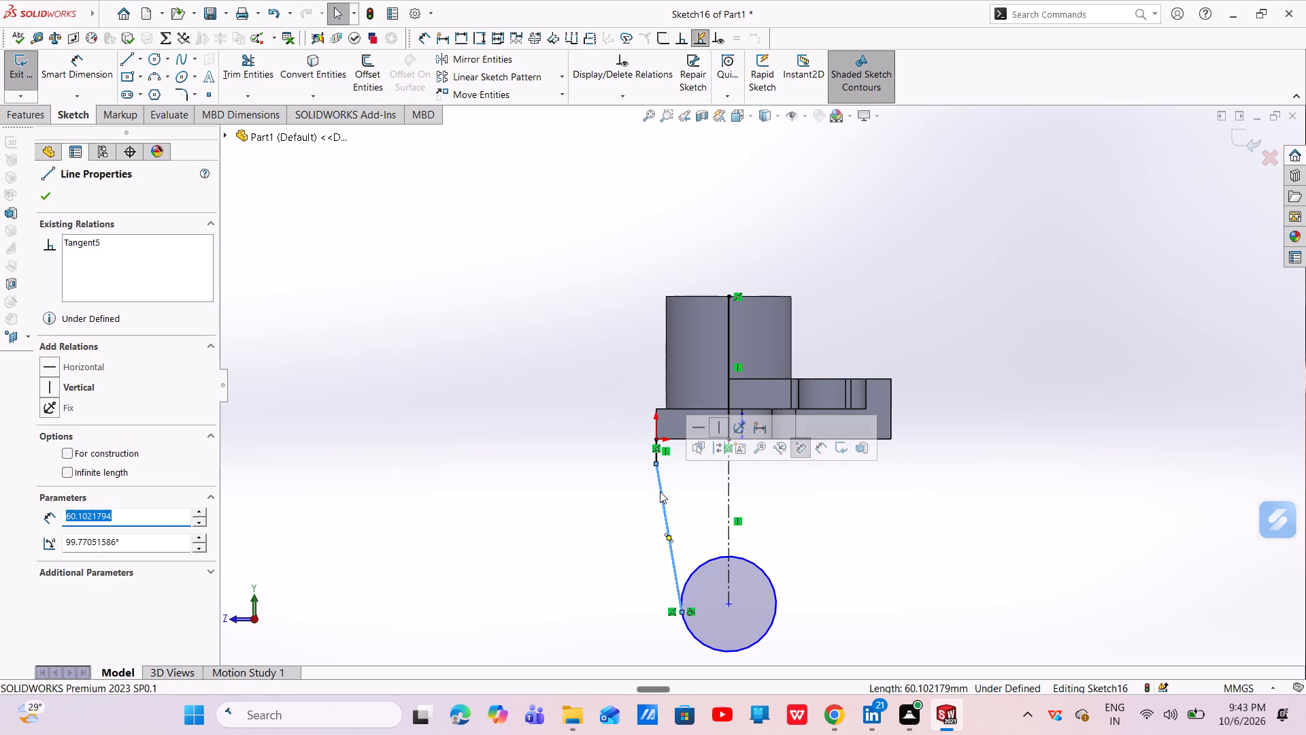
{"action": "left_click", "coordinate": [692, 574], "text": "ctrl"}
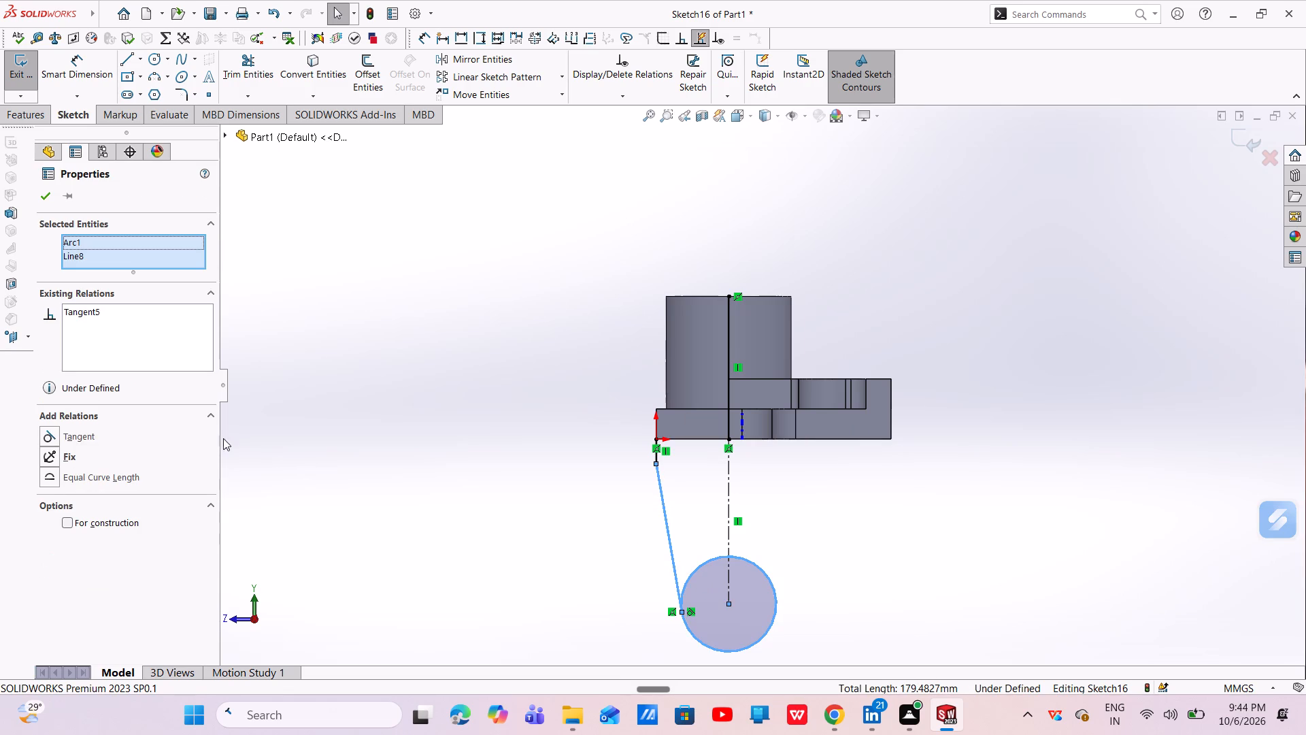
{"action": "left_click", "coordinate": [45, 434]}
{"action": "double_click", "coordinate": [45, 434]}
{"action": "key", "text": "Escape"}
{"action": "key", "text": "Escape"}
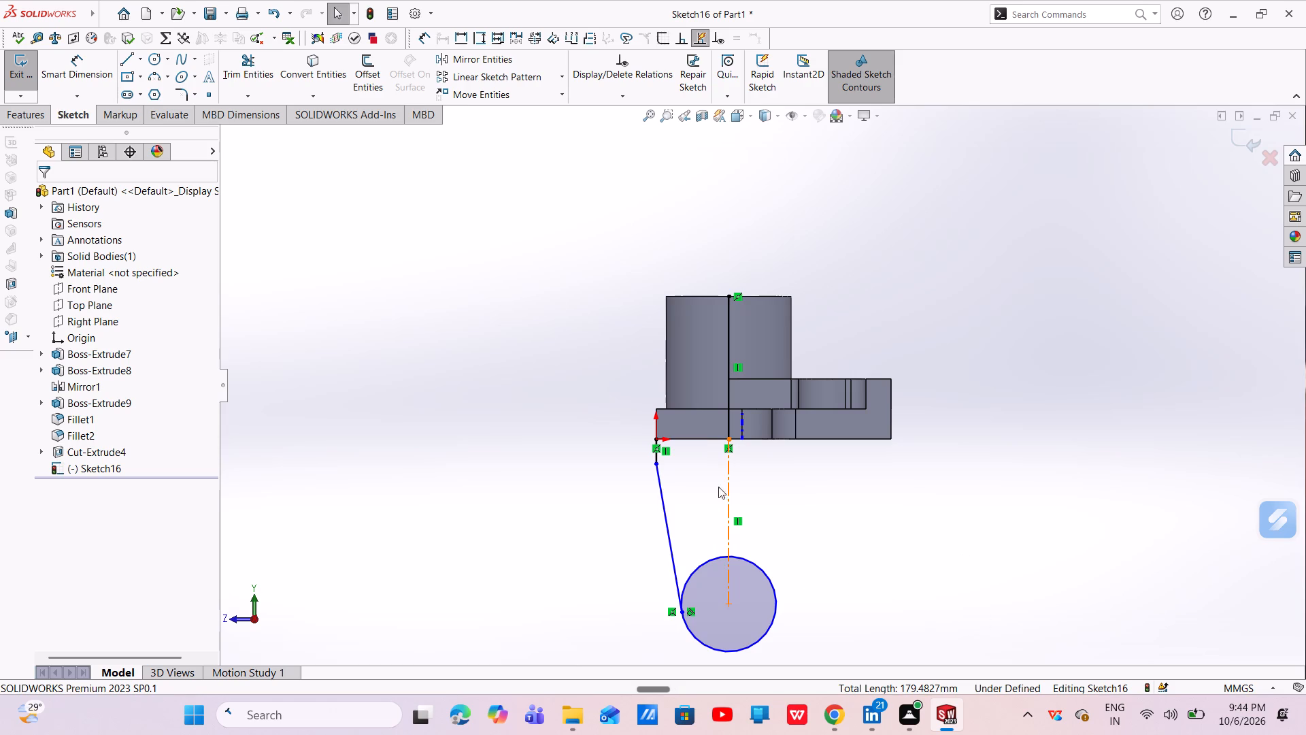
Sketch a tangent line up from the circle's opposite side, continued by a tangent arc of about 12 mm radius to the base's underside.
{"action": "left_click", "coordinate": [122, 63]}
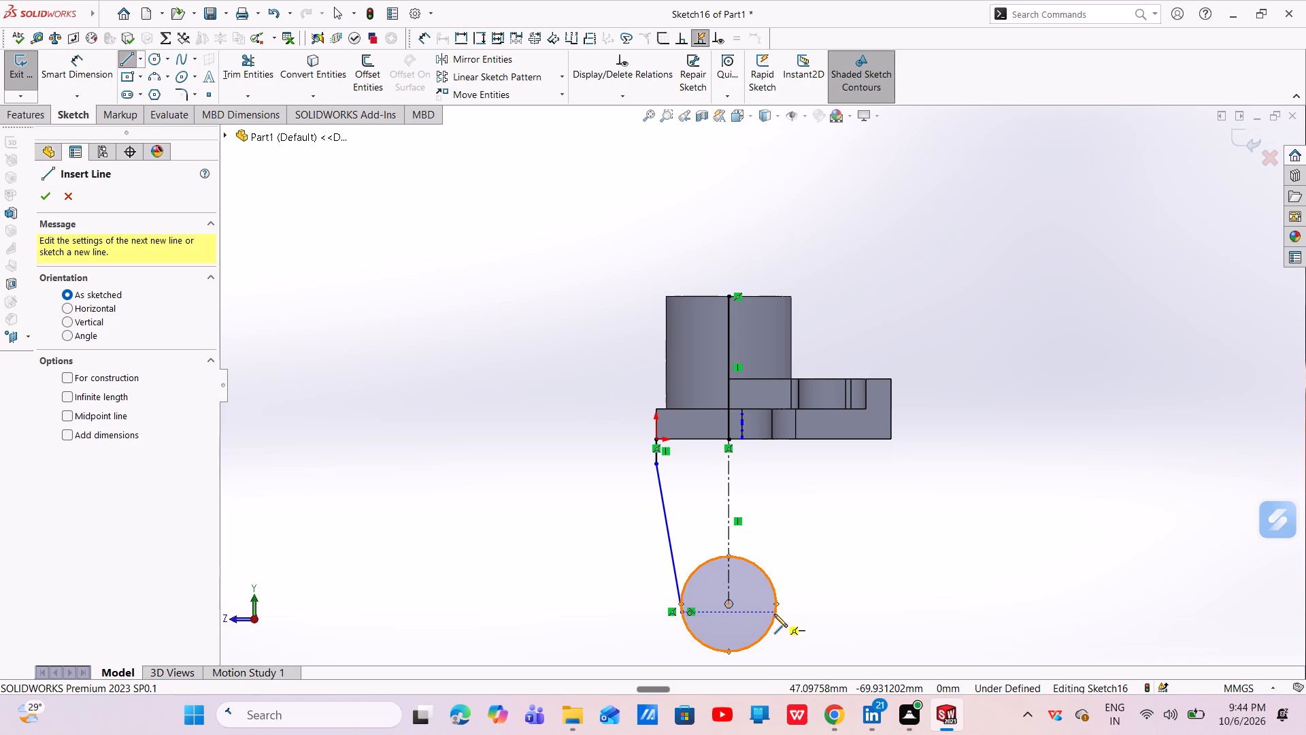
{"action": "left_click", "coordinate": [774, 610]}
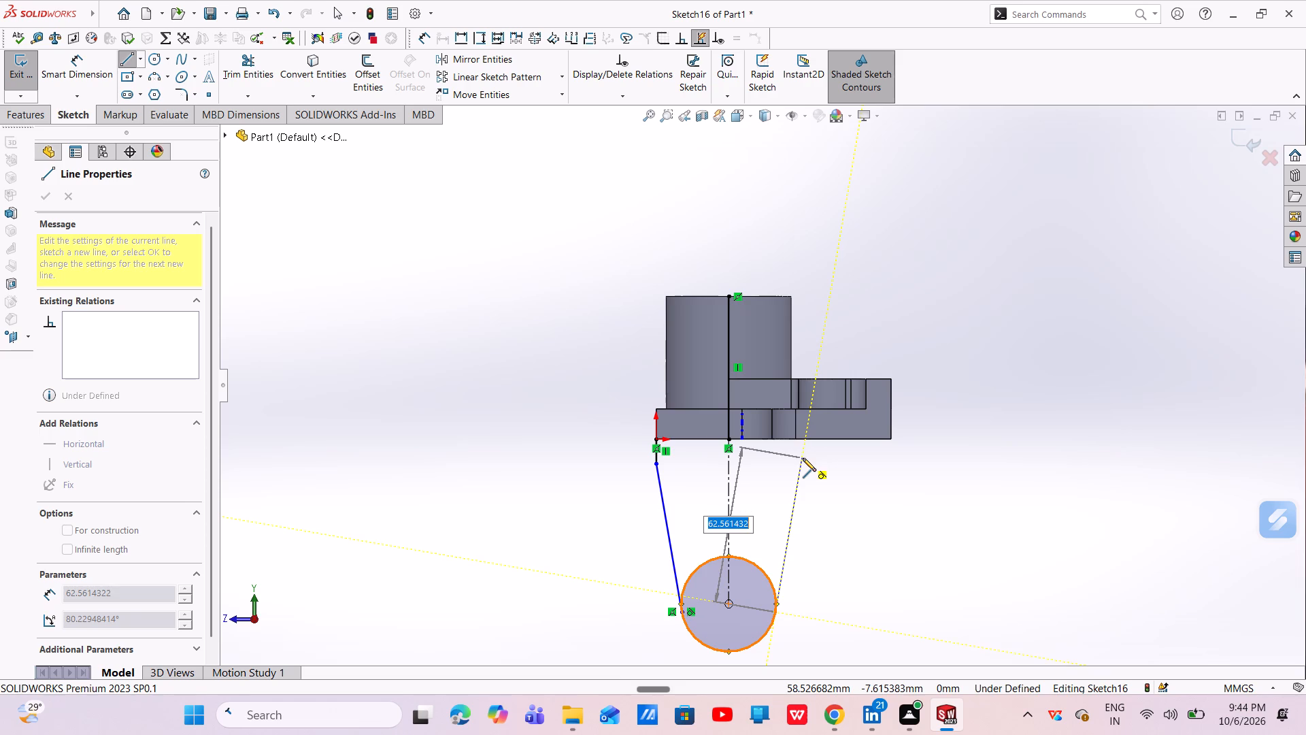
{"action": "left_click", "coordinate": [798, 465]}
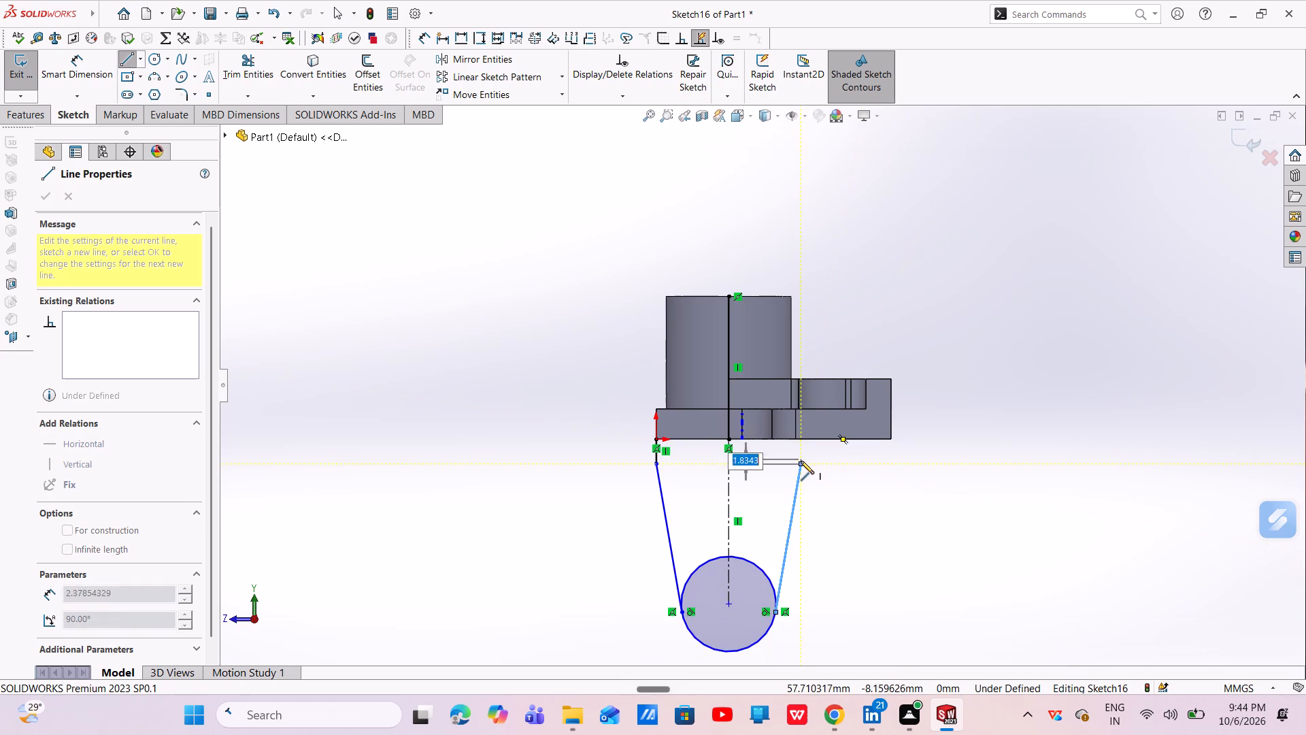
{"action": "left_click", "coordinate": [836, 439]}
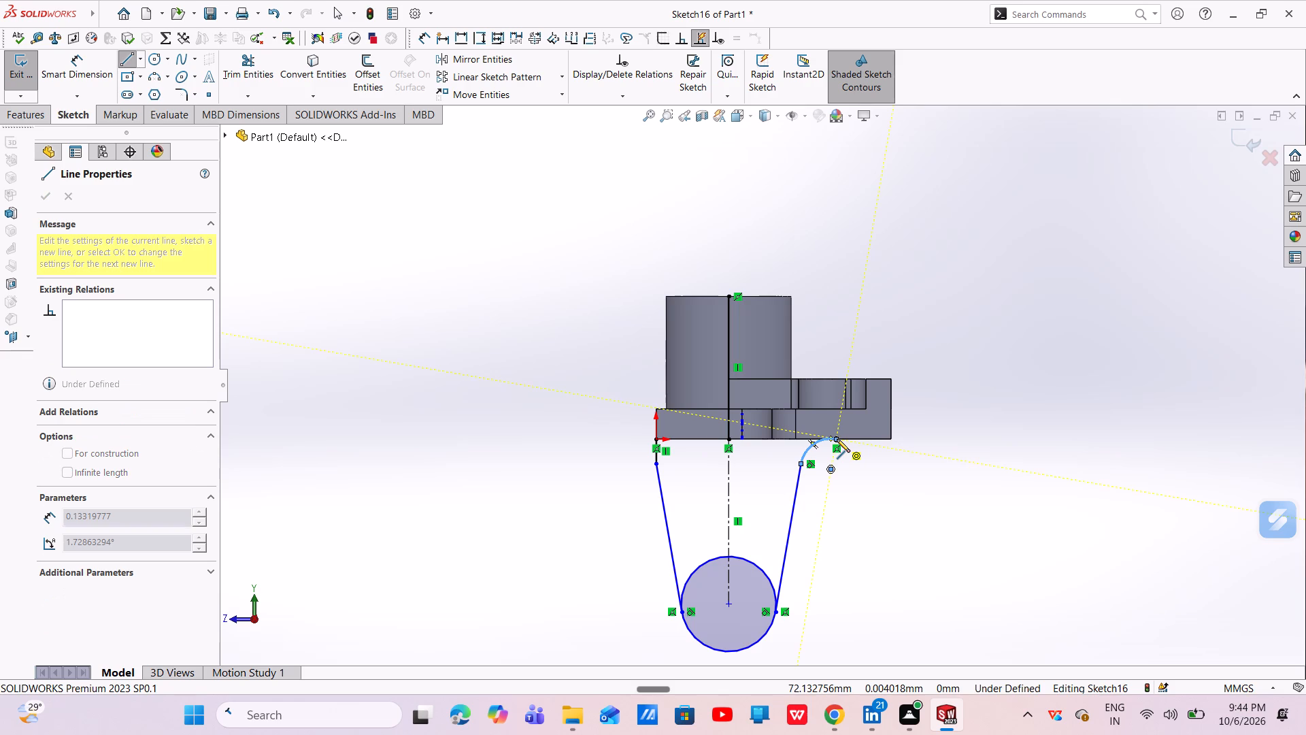
{"action": "key", "text": "Escape"}
{"action": "key", "text": "Escape"}
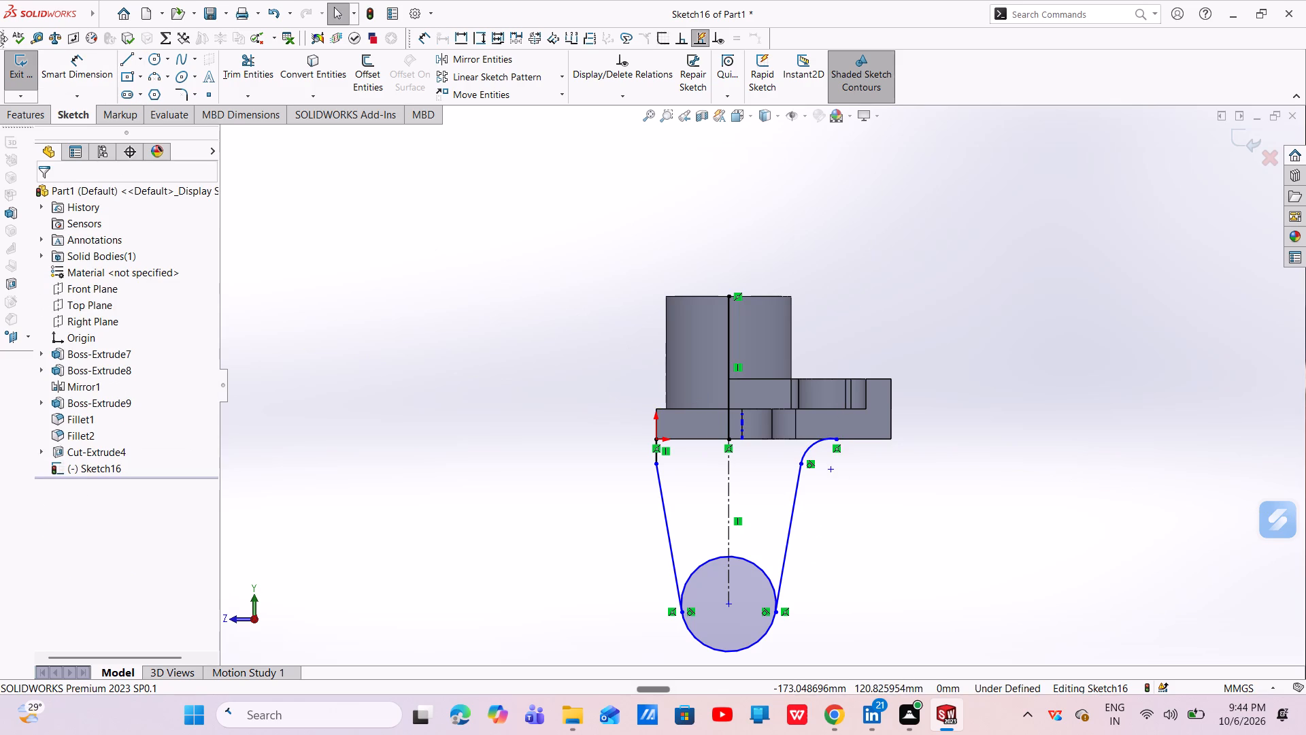
Dimension the arc joining the slanted line to the base's underside with a 25 mm radius.
{"action": "left_click", "coordinate": [54, 63]}
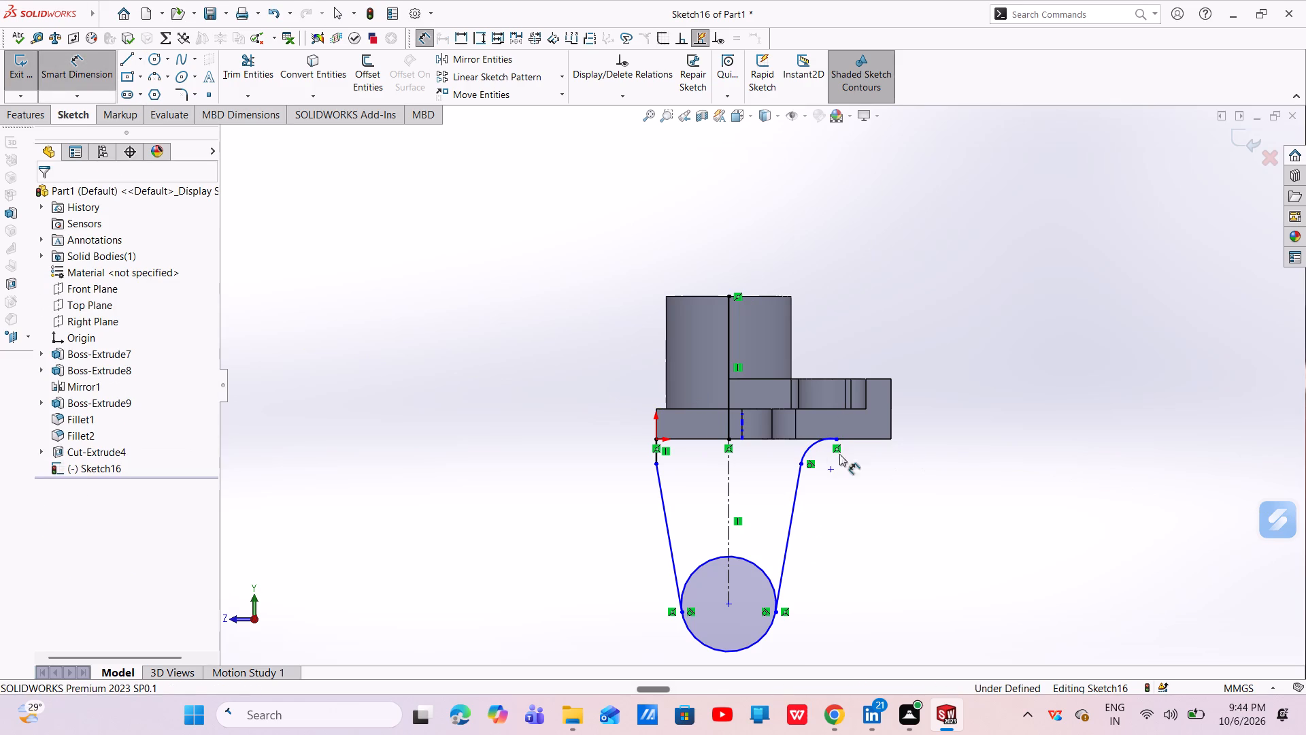
{"action": "left_click", "coordinate": [807, 453]}
{"action": "left_click", "coordinate": [909, 495]}
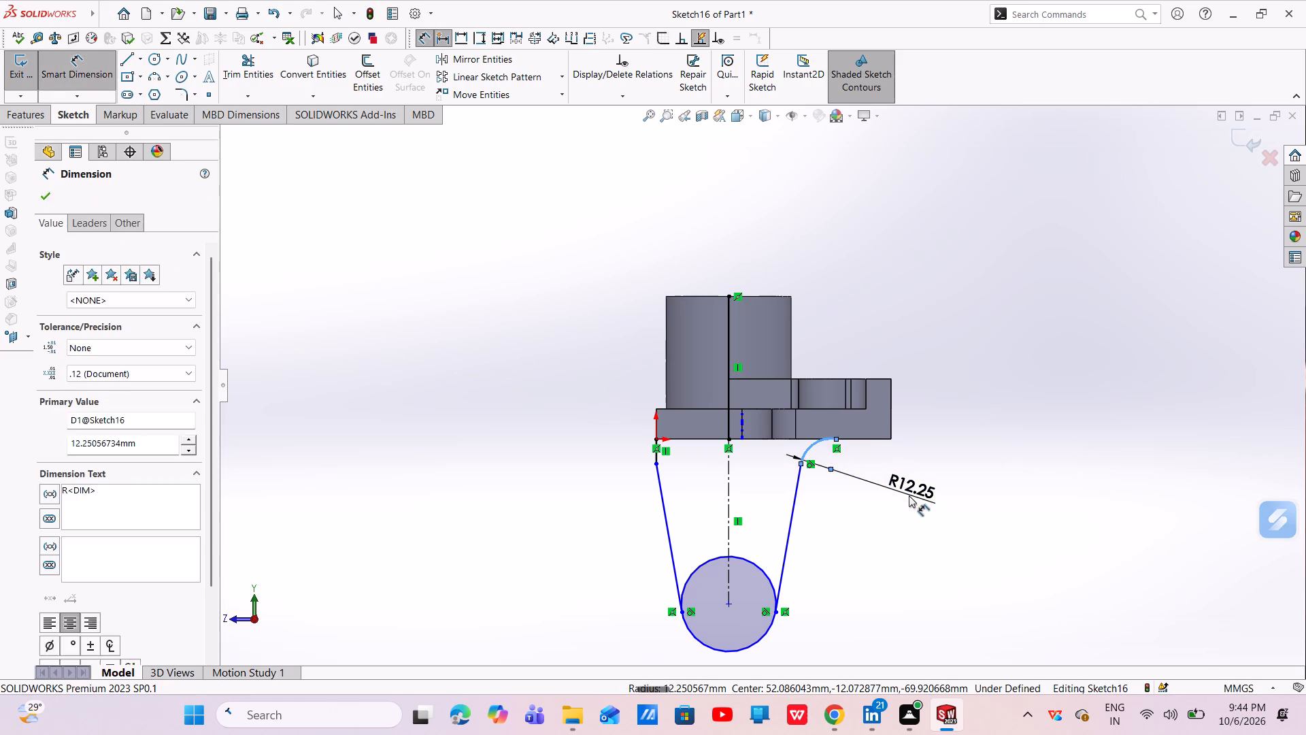
{"action": "key", "text": "BackSpace"}
{"action": "type", "text": "25"}
{"action": "key", "text": "Return"}
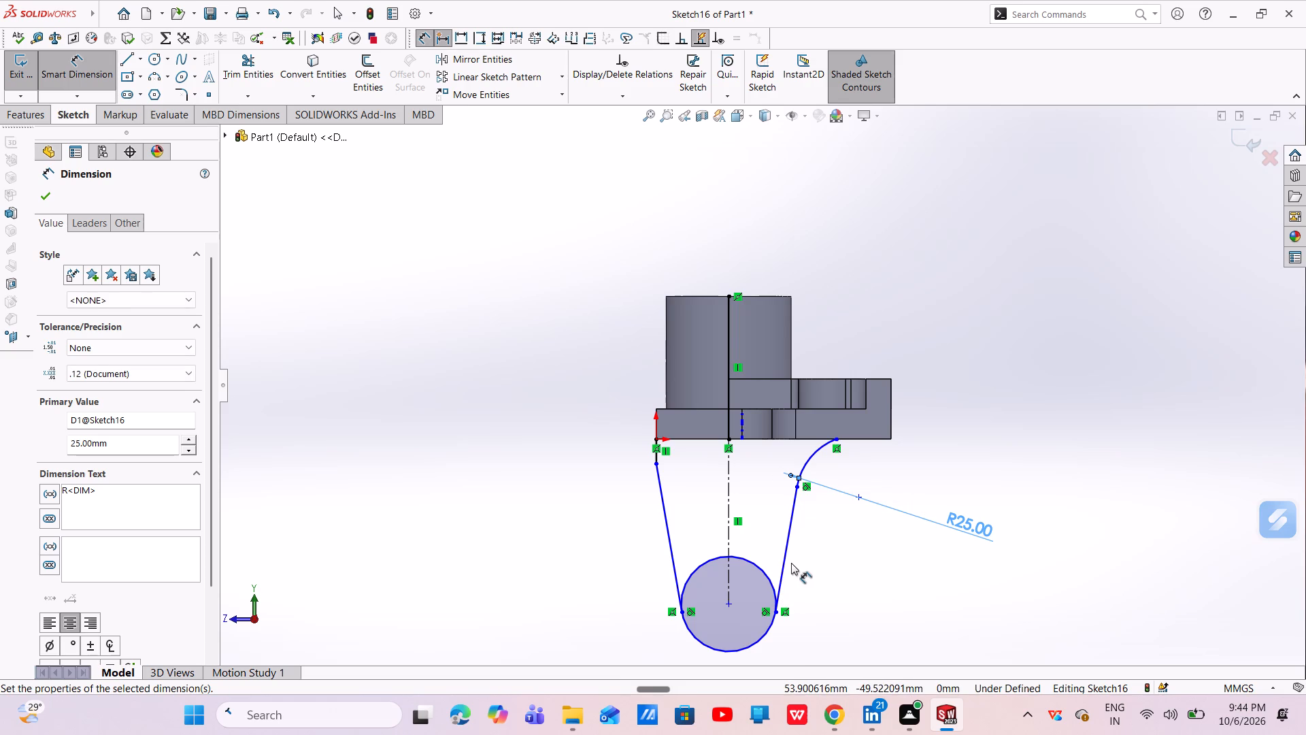
{"action": "key", "text": "Escape"}
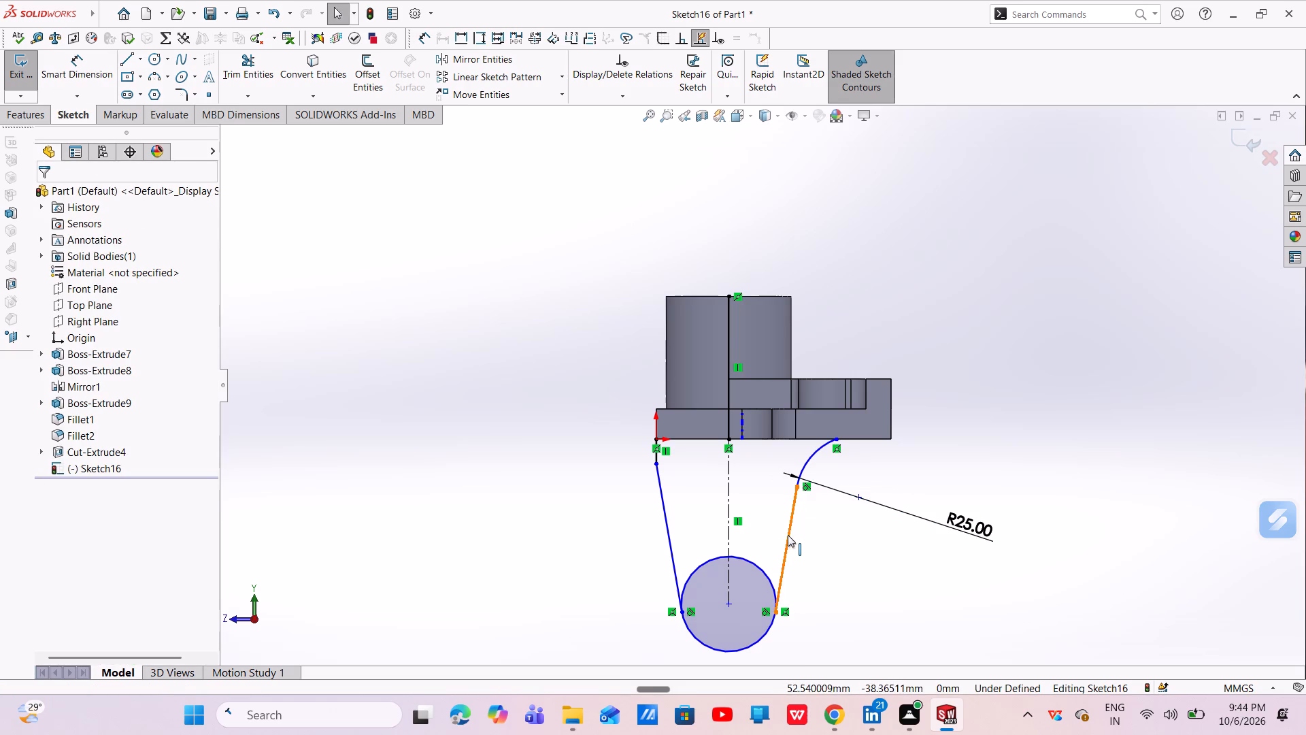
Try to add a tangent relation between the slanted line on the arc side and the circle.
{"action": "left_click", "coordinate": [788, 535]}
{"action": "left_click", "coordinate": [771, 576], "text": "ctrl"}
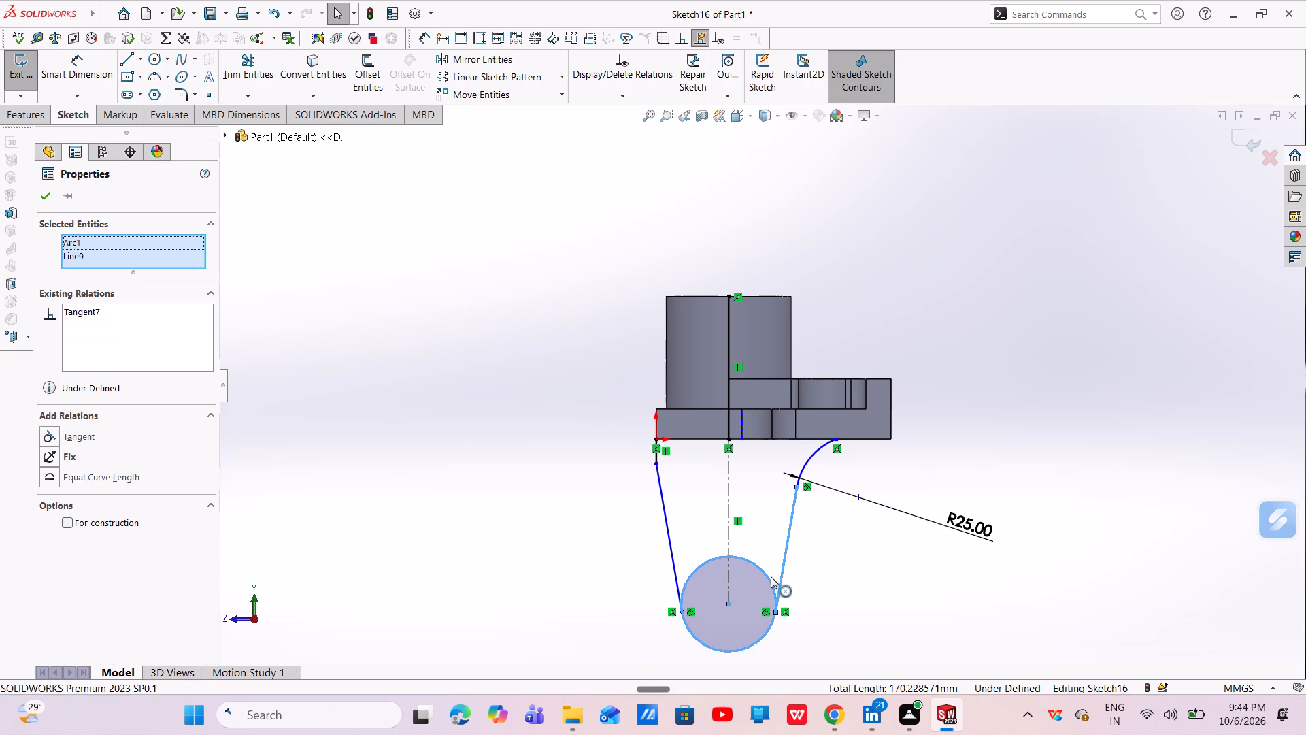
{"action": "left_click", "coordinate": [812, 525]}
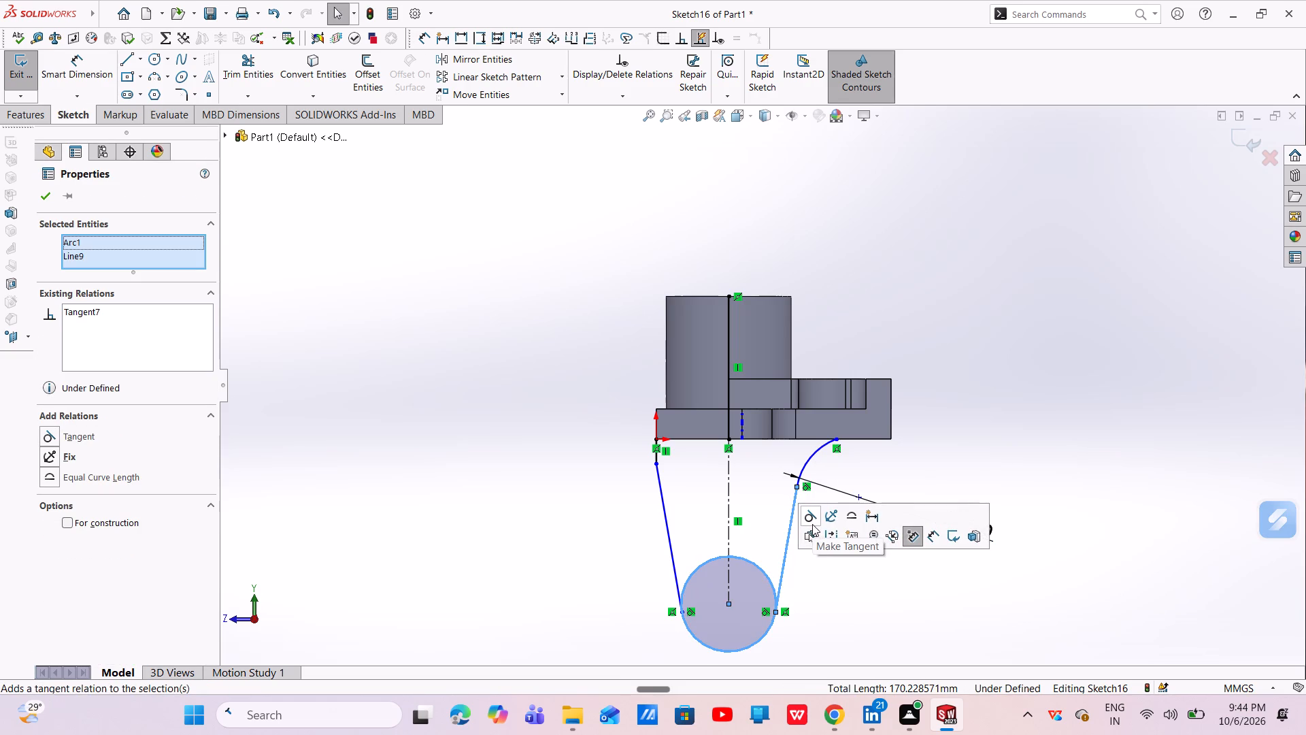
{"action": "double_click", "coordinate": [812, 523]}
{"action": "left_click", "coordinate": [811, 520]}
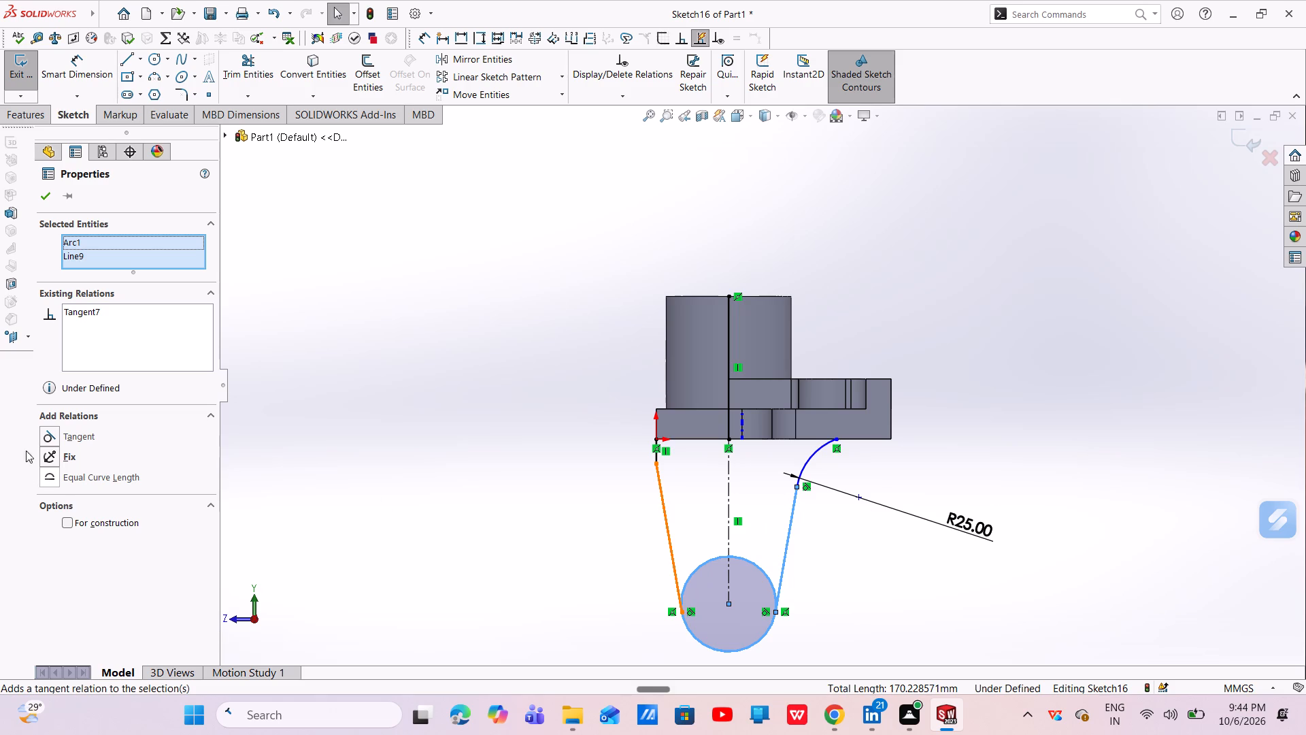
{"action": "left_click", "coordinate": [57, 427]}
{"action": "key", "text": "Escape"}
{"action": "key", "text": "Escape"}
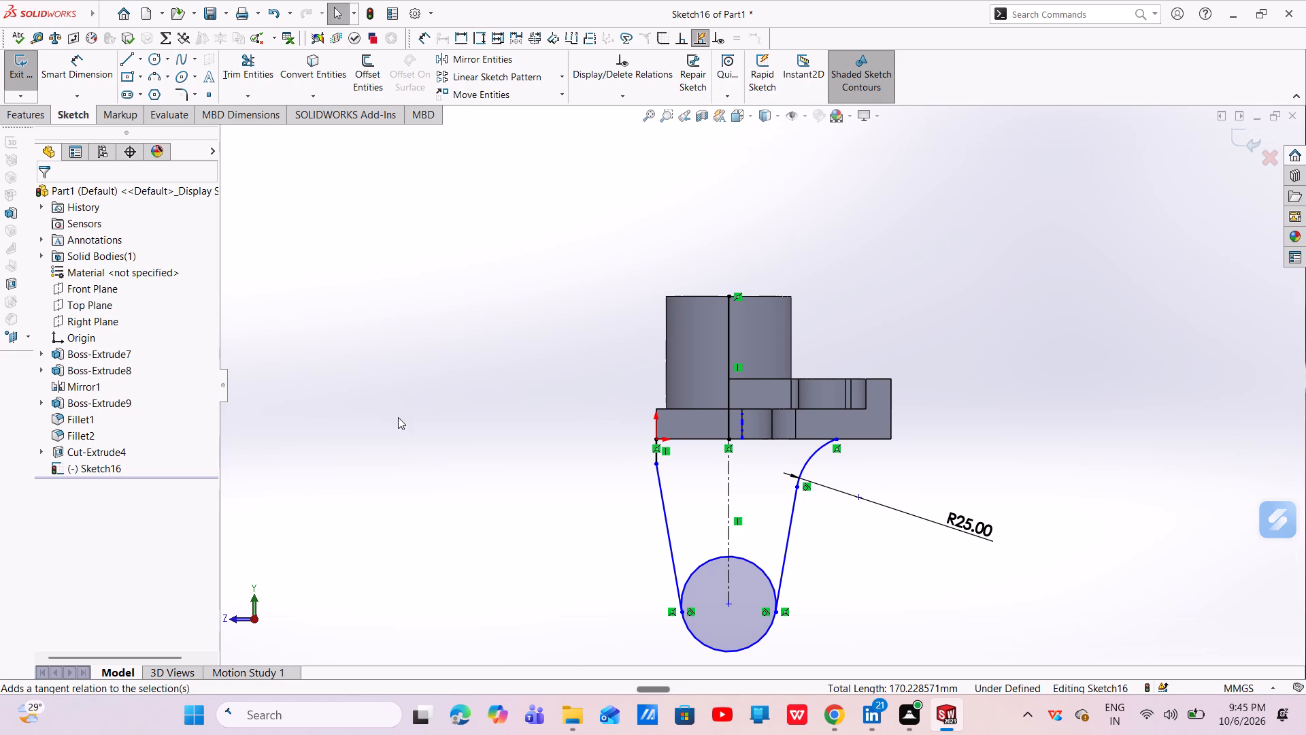
Sketch a 20 mm diameter circle concentric with the 38 mm circle.
{"action": "left_click", "coordinate": [154, 63]}
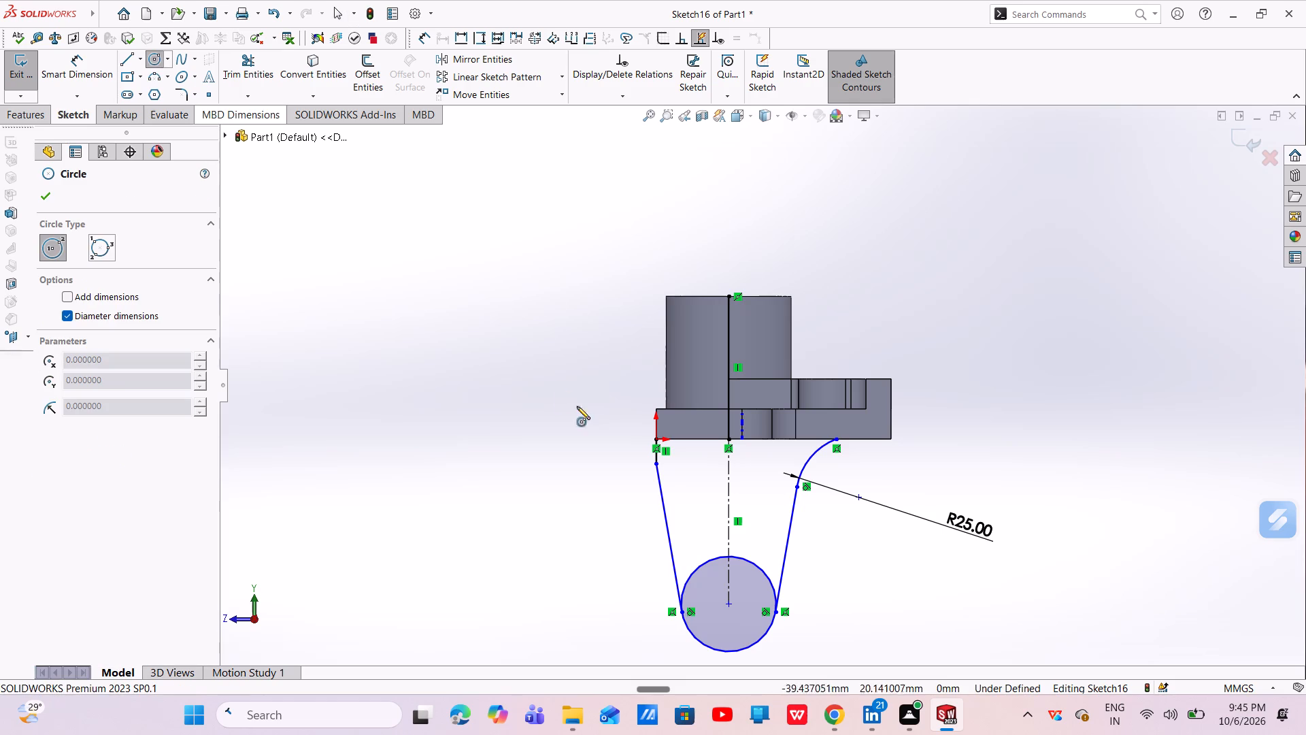
{"action": "left_click", "coordinate": [731, 604]}
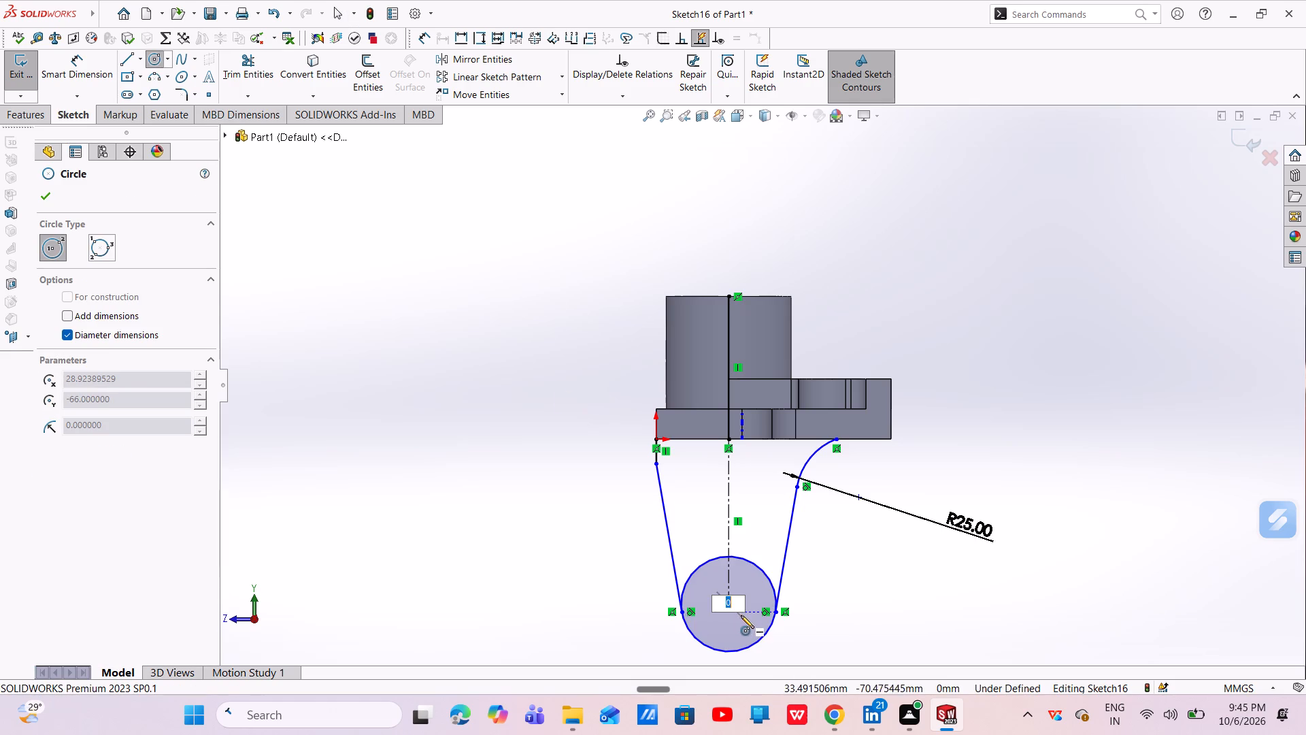
{"action": "type", "text": "10"}
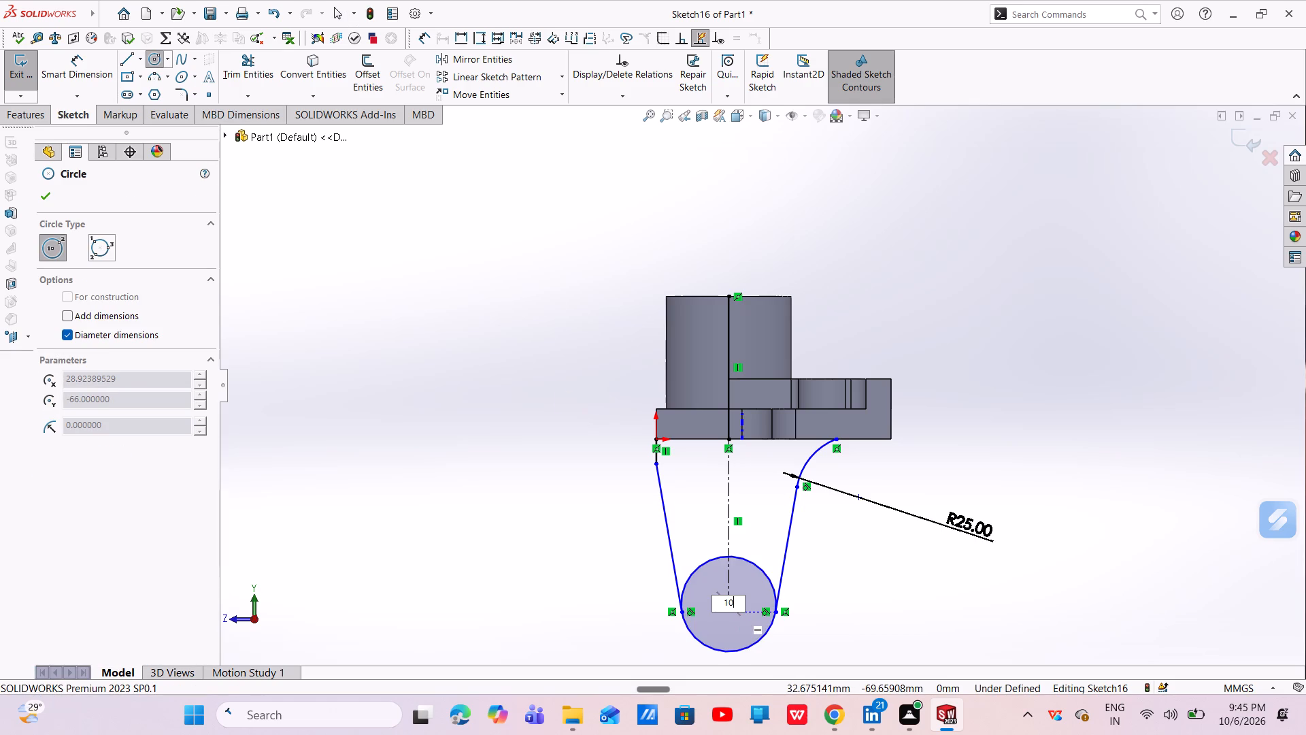
{"action": "key", "text": "BackSpace"}
{"action": "key", "text": "BackSpace"}
{"action": "key", "text": "BackSpace"}
{"action": "type", "text": "20"}
{"action": "key", "text": "Return"}
{"action": "left_click", "coordinate": [41, 199]}
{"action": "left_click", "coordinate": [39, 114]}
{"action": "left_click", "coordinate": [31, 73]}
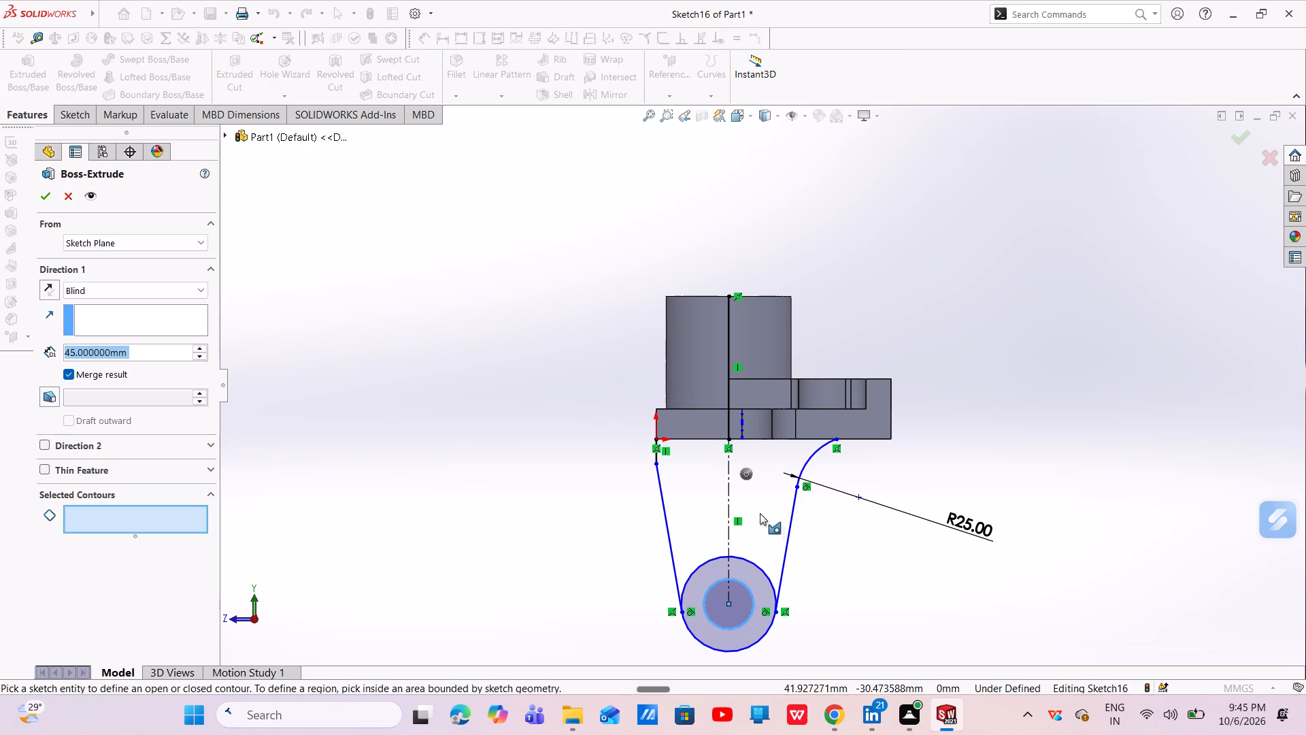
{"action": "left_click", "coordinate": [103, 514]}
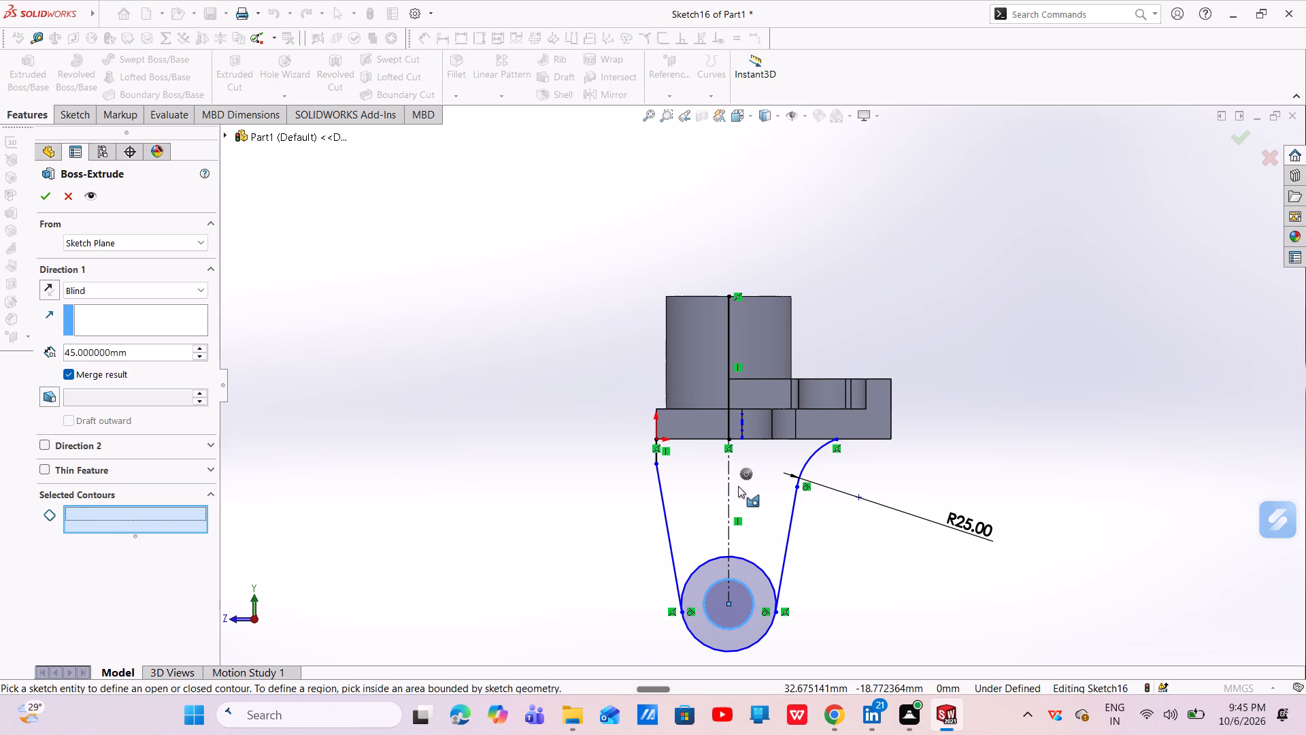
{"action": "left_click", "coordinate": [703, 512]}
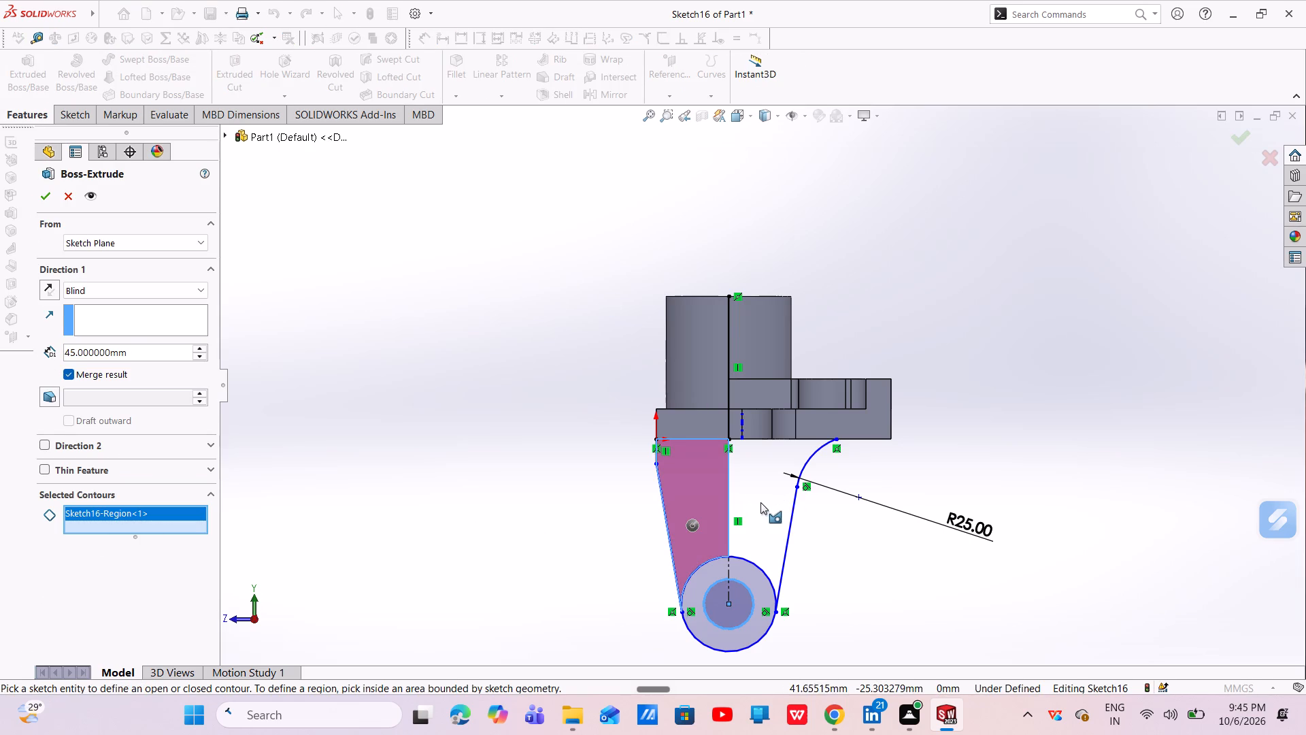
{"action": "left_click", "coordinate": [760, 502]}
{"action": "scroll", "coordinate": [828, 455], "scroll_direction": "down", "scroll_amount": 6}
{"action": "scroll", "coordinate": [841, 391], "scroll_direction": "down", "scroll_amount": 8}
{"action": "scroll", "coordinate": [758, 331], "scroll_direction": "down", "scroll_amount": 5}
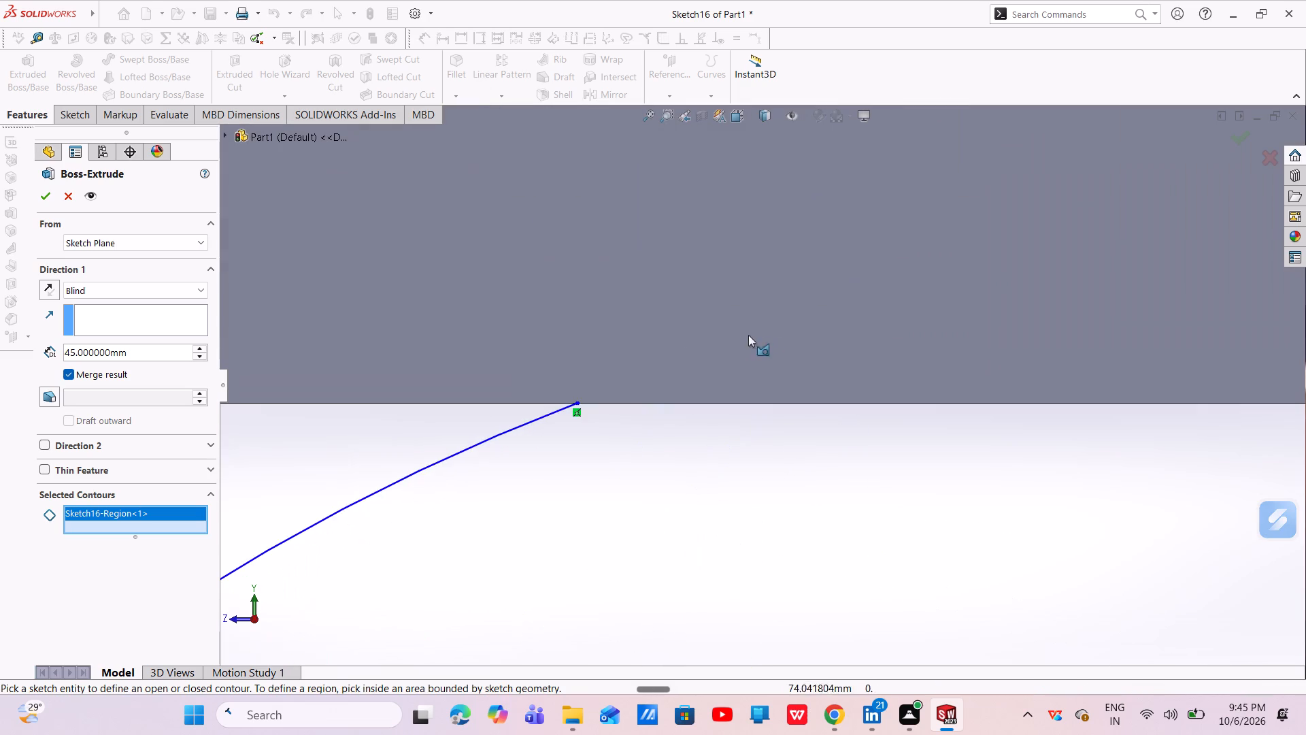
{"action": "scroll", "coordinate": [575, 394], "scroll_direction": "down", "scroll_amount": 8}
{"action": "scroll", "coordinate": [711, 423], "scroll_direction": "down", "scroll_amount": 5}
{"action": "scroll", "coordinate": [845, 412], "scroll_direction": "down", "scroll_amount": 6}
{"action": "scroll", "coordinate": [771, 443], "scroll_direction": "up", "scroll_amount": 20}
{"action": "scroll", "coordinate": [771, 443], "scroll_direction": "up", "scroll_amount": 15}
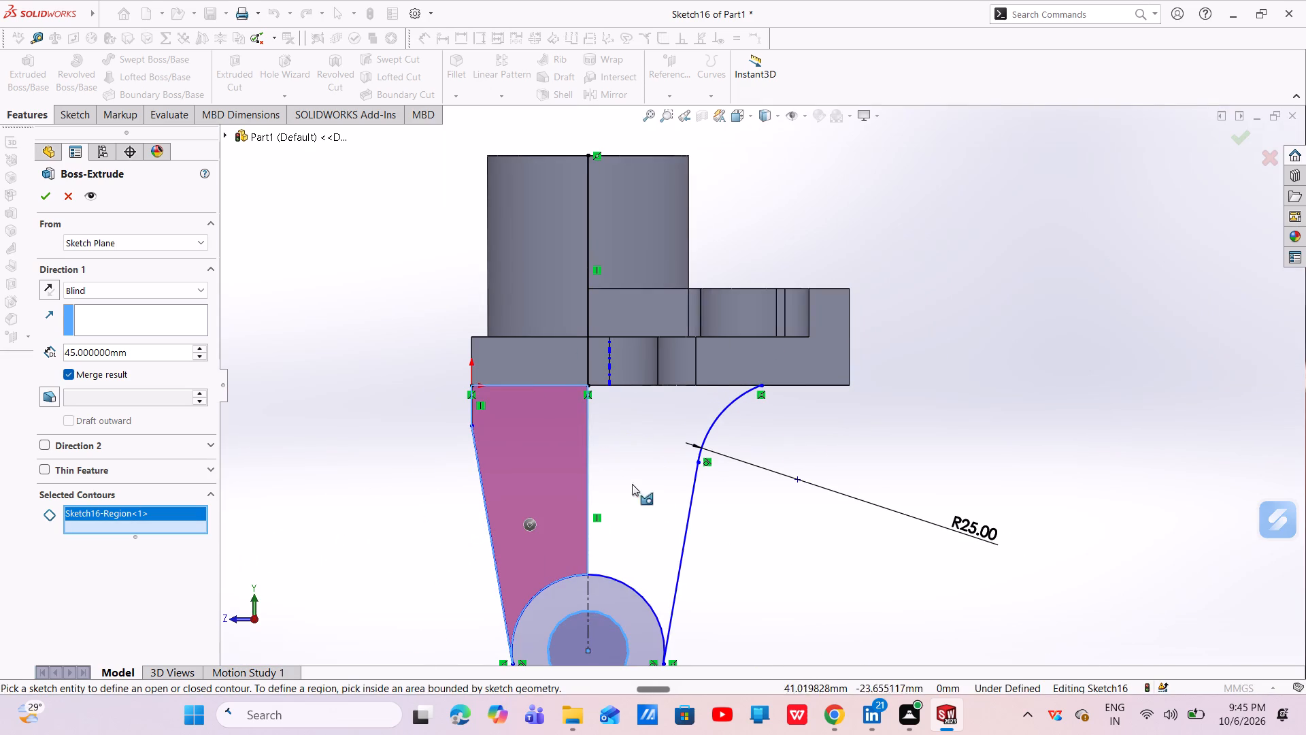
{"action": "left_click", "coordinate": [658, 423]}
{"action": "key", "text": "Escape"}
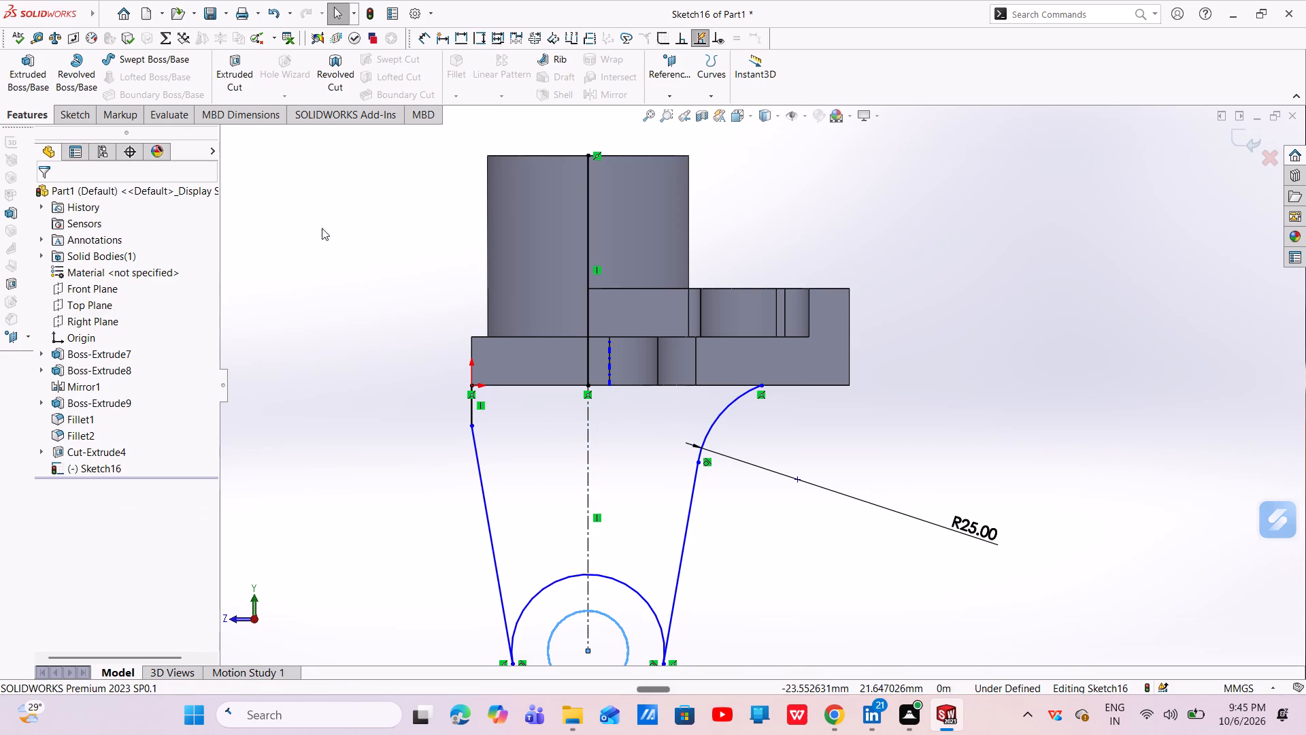
Convert the four edge segments along the base's underside into sketch lines that close the arm profile.
{"action": "key", "text": "Escape"}
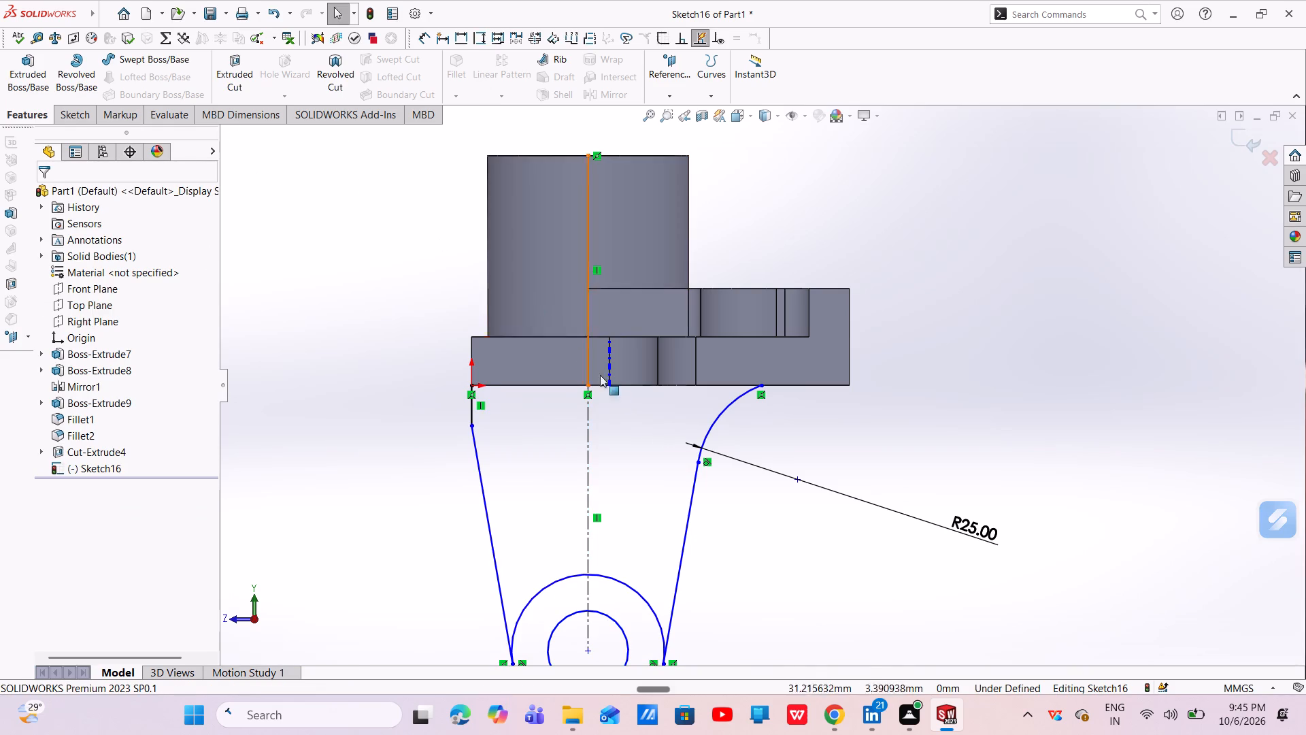
{"action": "left_click", "coordinate": [621, 386]}
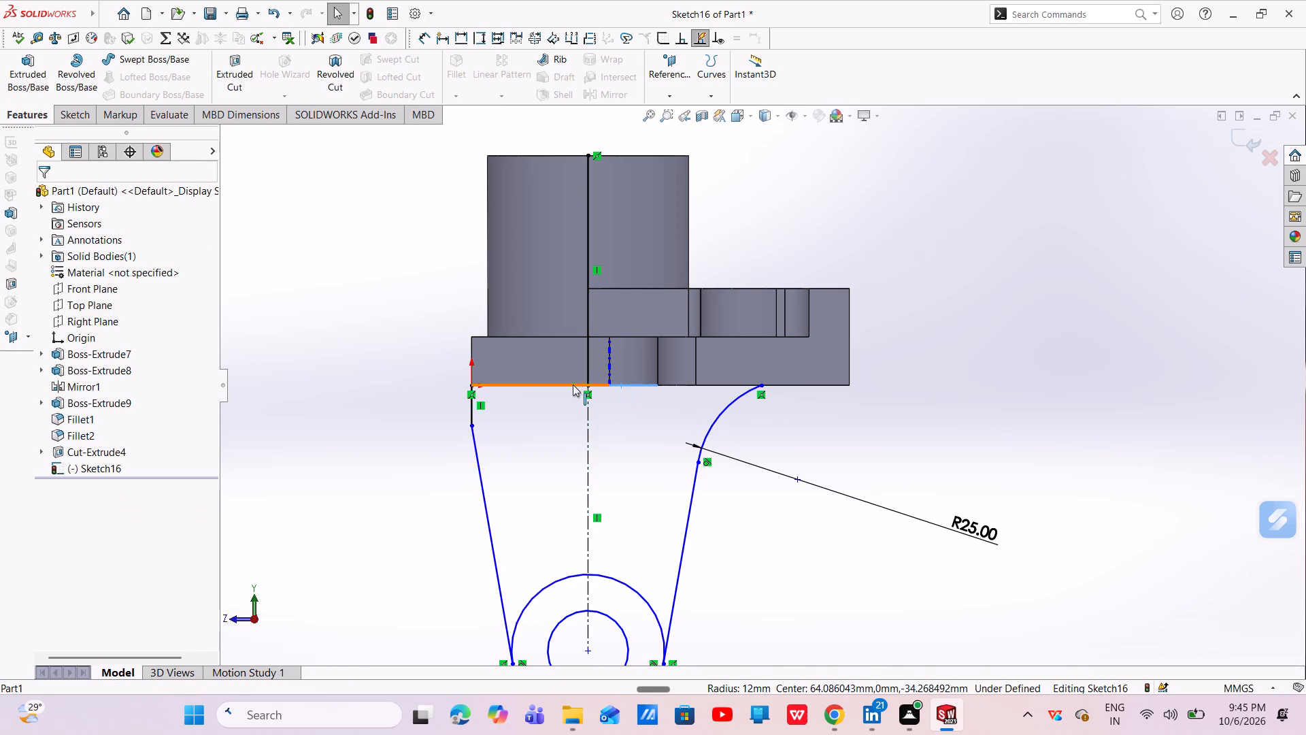
{"action": "left_click", "coordinate": [569, 387], "text": "ctrl"}
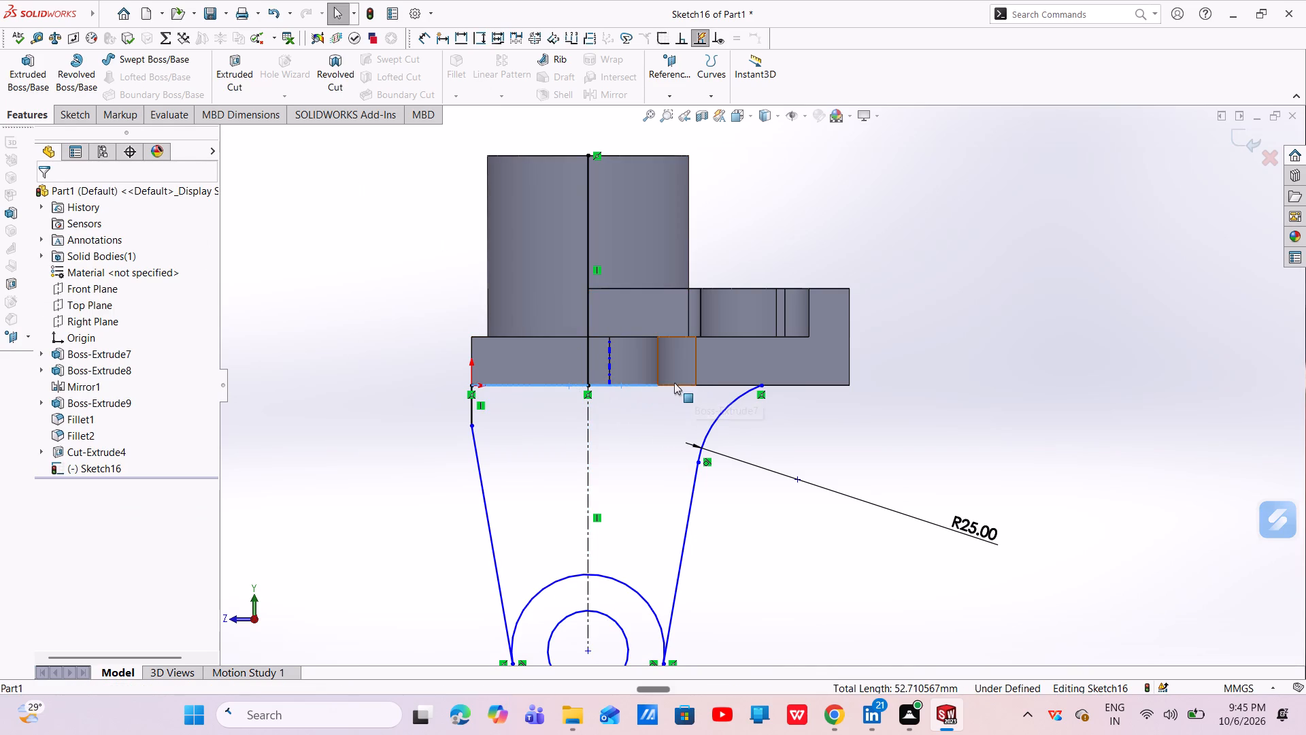
{"action": "left_click", "coordinate": [674, 384], "text": "ctrl"}
{"action": "left_click", "coordinate": [721, 385], "text": "ctrl"}
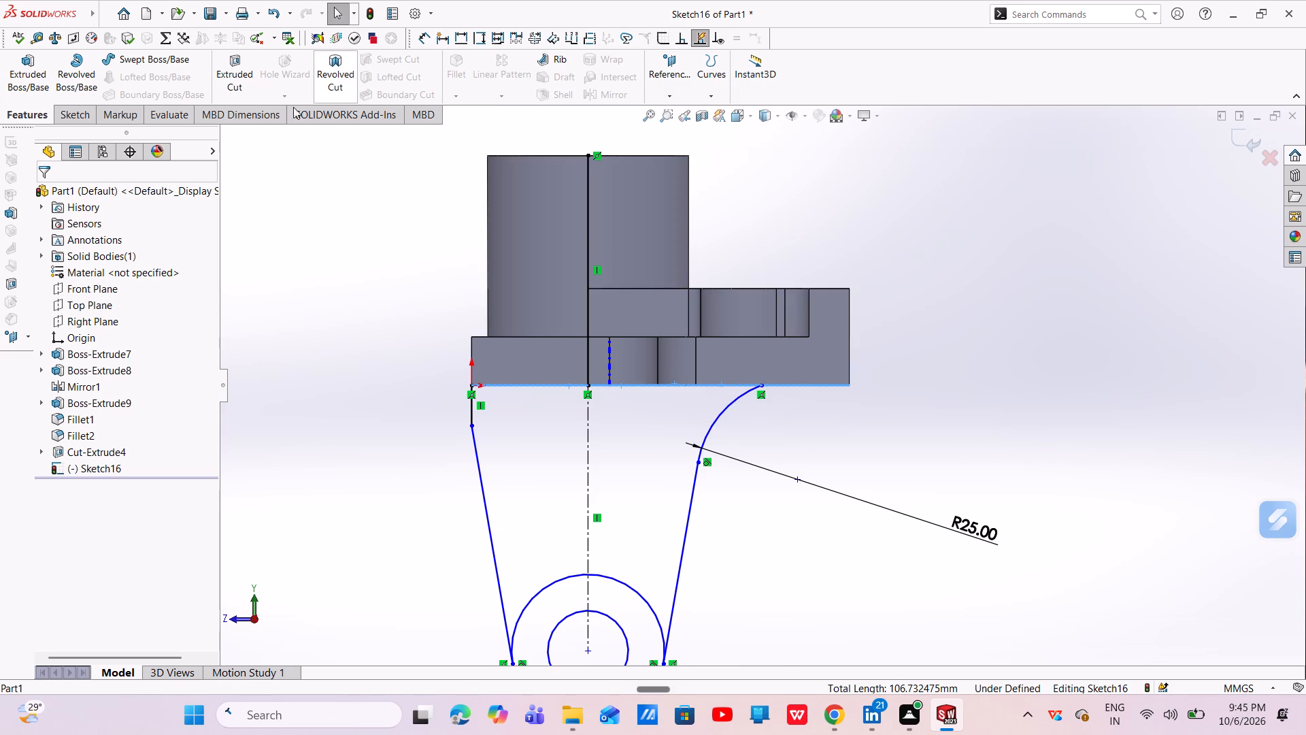
{"action": "left_click", "coordinate": [73, 111]}
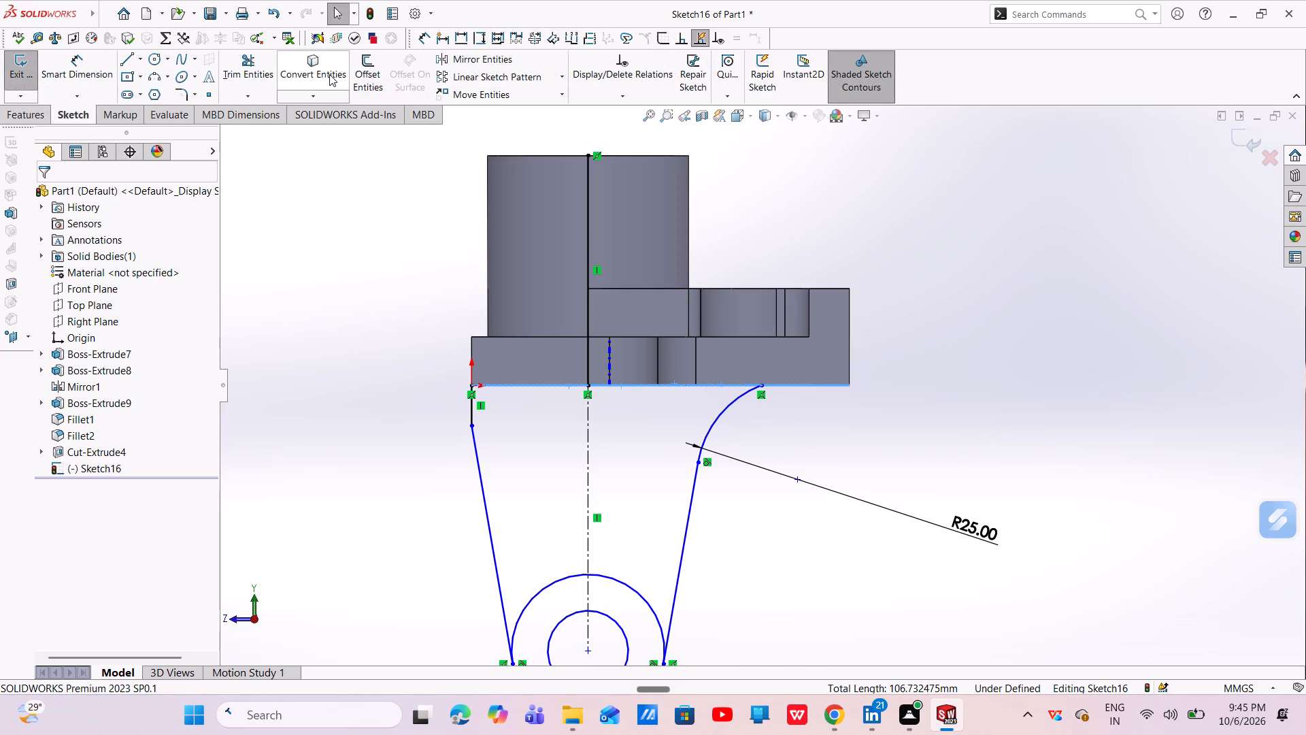
{"action": "left_click", "coordinate": [329, 74]}
{"action": "key", "text": "Escape"}
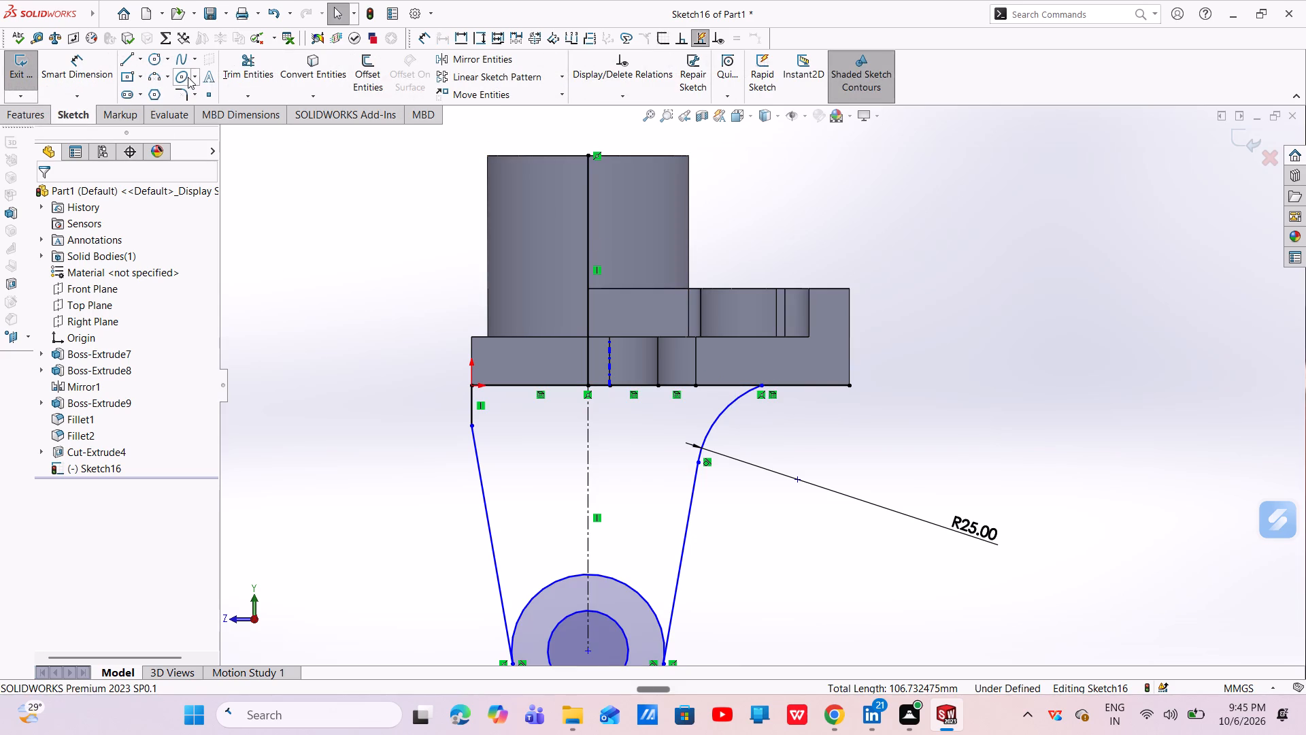
Trim the converted underside line where it extends past the end of the 25 mm arc.
{"action": "left_click", "coordinate": [262, 63]}
{"action": "left_click_drag", "start_coordinate": [789, 391], "coordinate": [799, 383]}
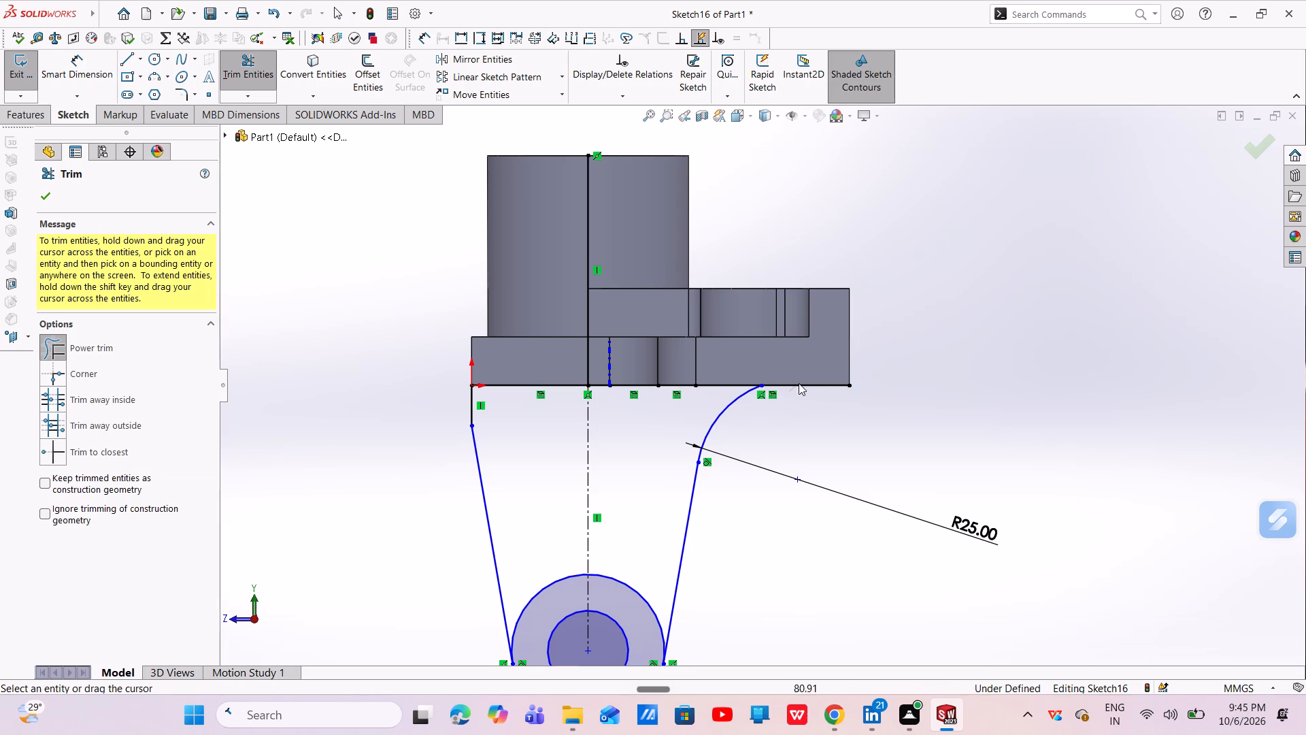
{"action": "left_click_drag", "start_coordinate": [799, 383], "coordinate": [817, 369]}
{"action": "key", "text": "Escape"}
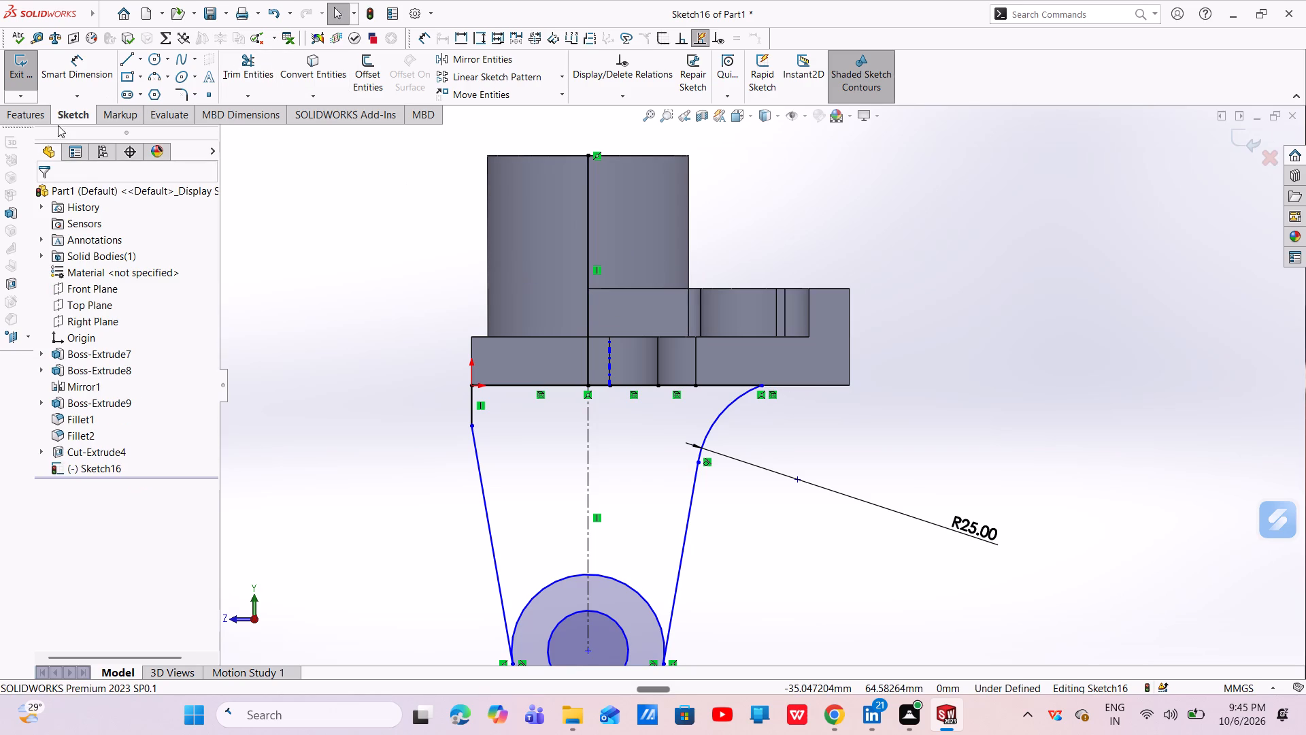
Extrude the two tapered arm regions and the ring around the hole as a blind boss, direction reversed, 10 mm deep.
{"action": "left_click", "coordinate": [24, 117]}
{"action": "left_click", "coordinate": [21, 59]}
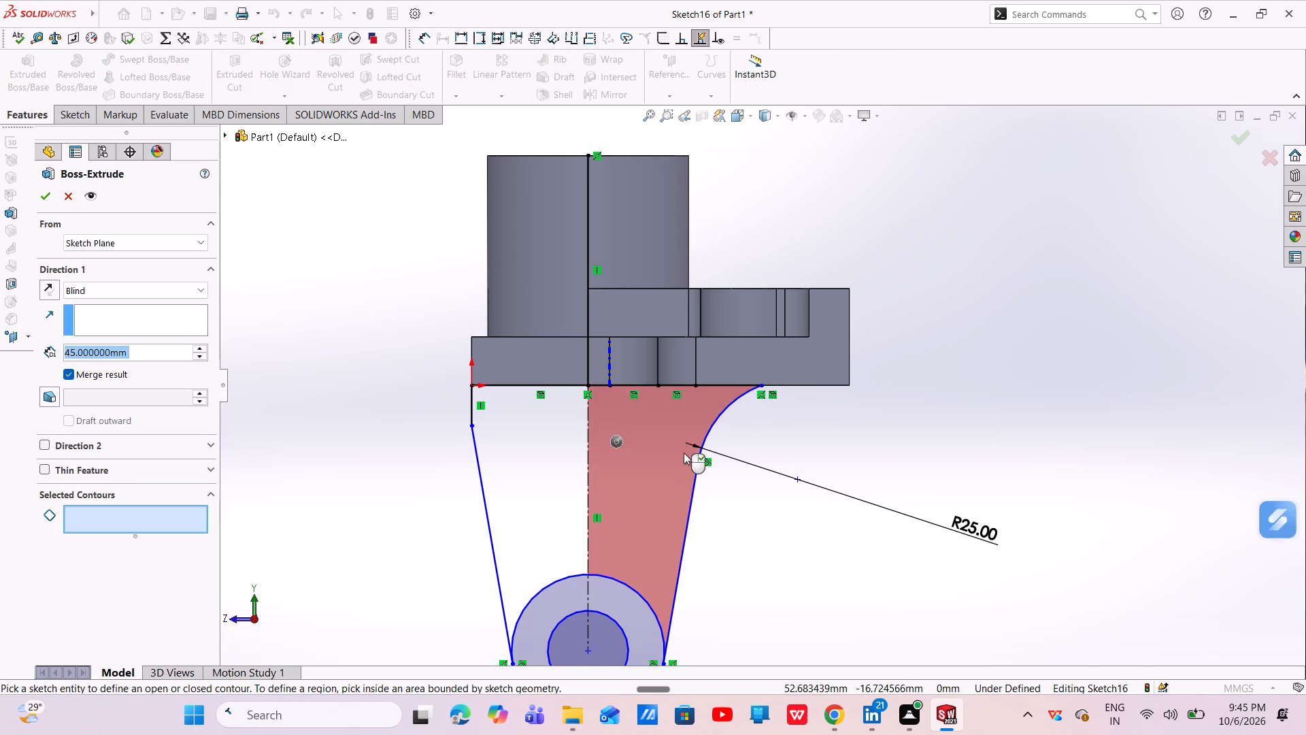
{"action": "left_click", "coordinate": [625, 488]}
{"action": "left_click", "coordinate": [549, 485]}
{"action": "scroll", "coordinate": [638, 527], "scroll_direction": "up", "scroll_amount": 2}
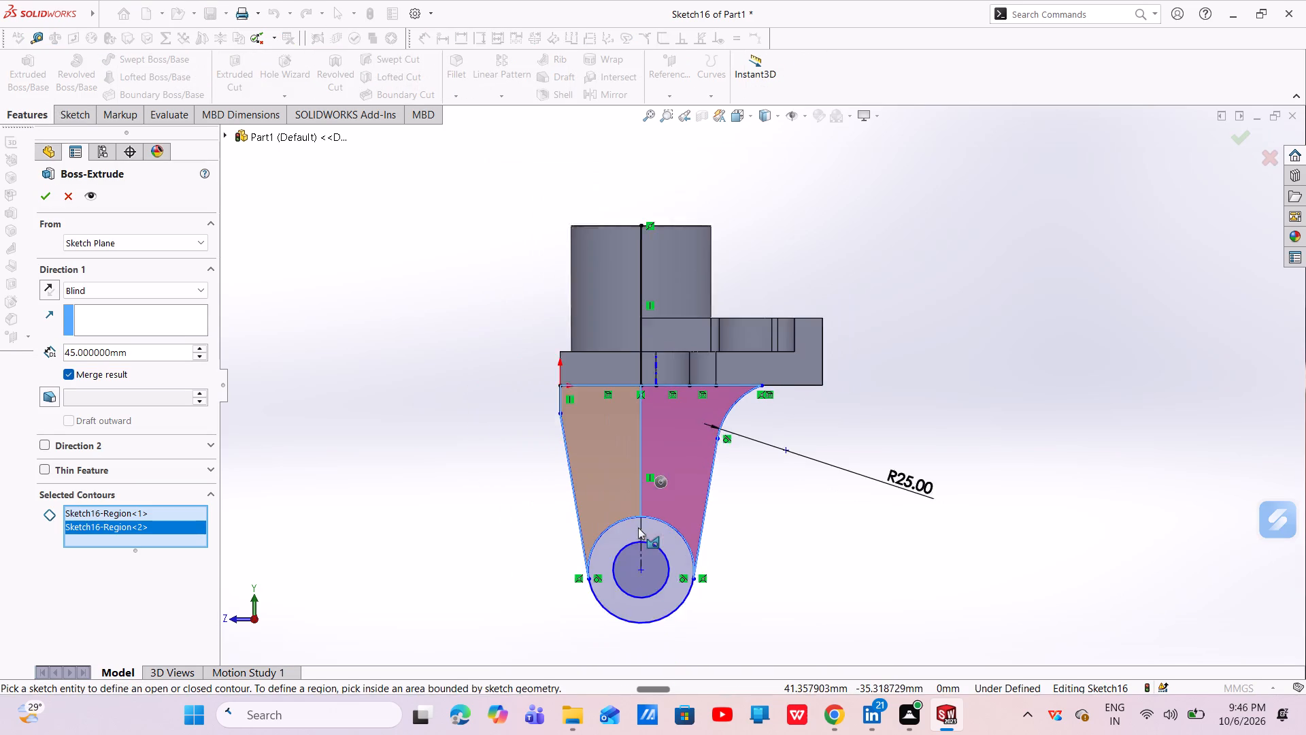
{"action": "scroll", "coordinate": [638, 527], "scroll_direction": "up", "scroll_amount": 1}
{"action": "left_click", "coordinate": [697, 530]}
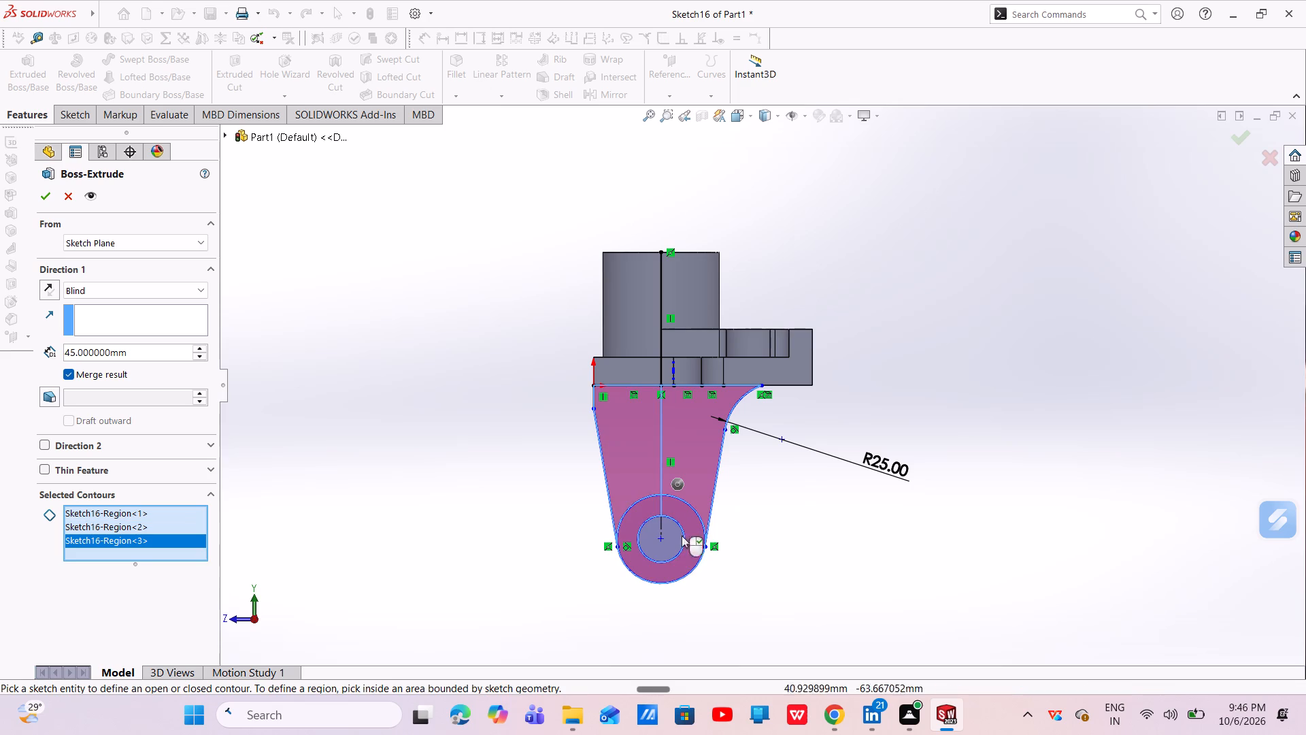
{"action": "middle_click_drag", "start_coordinate": [717, 534], "coordinate": [633, 571]}
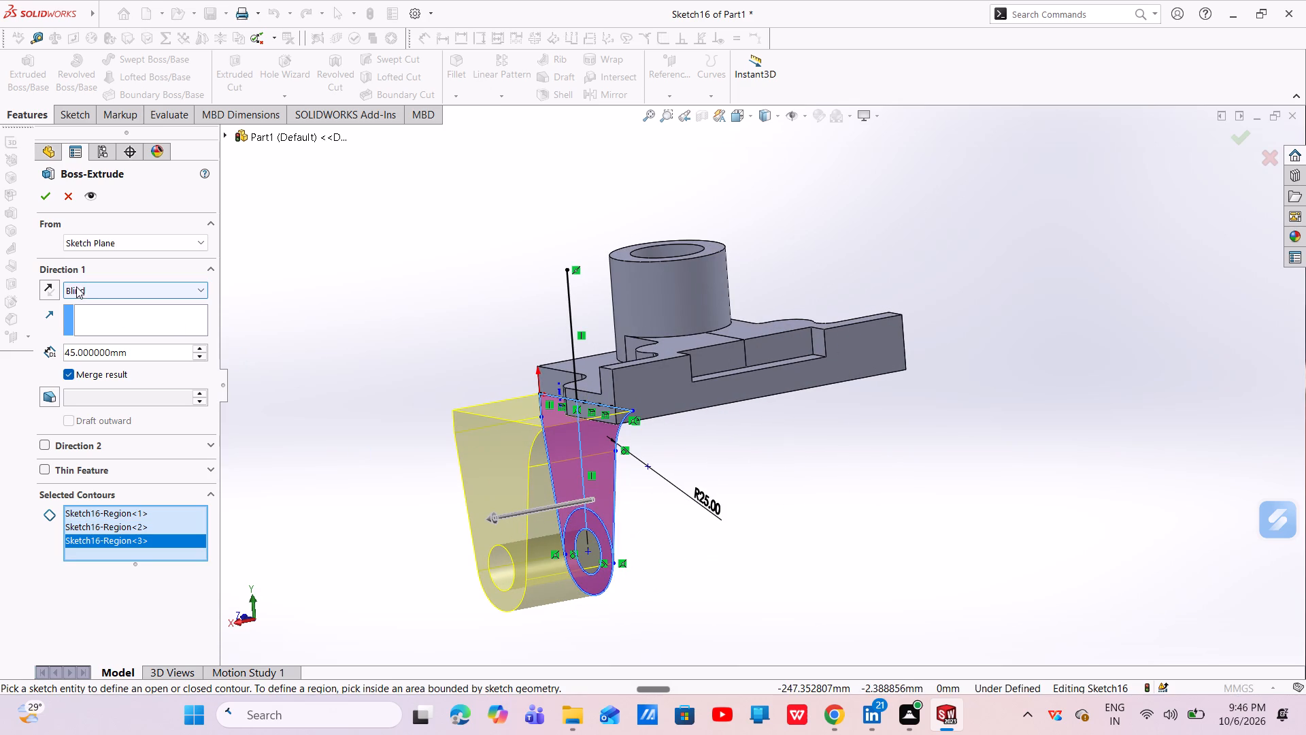
{"action": "left_click", "coordinate": [53, 289]}
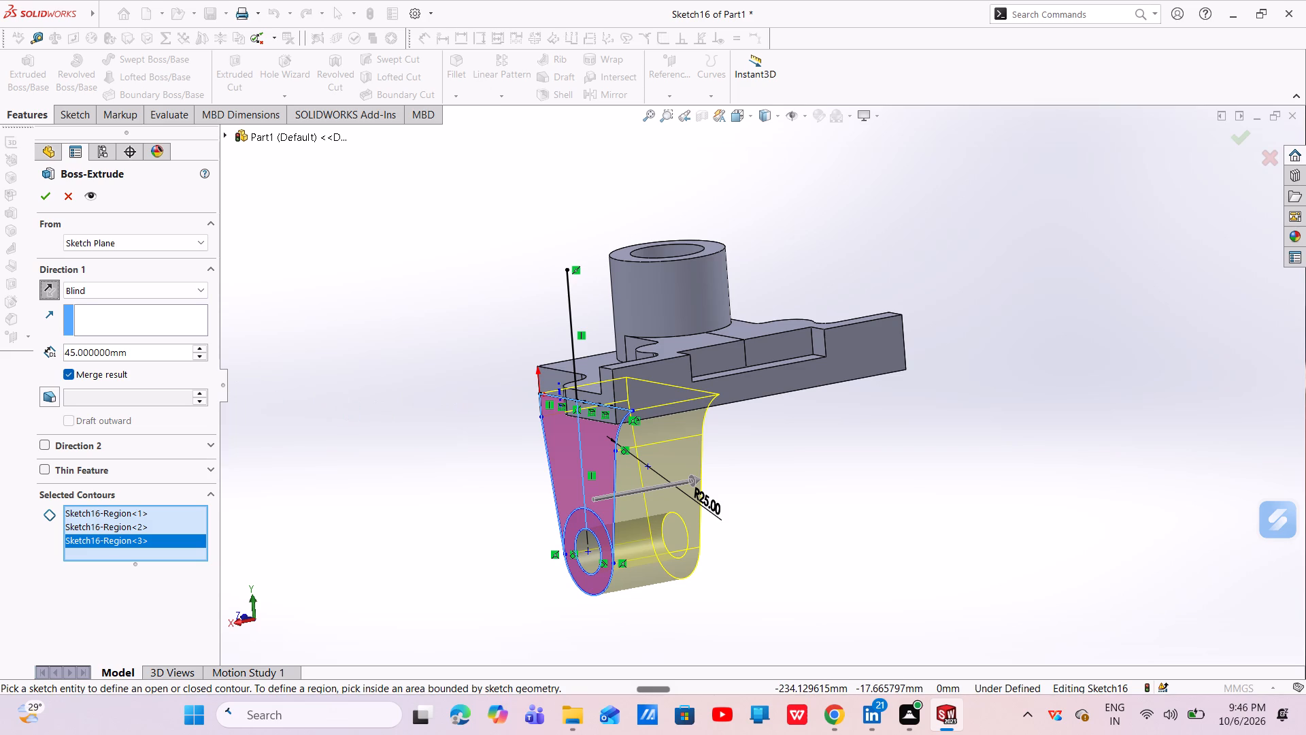
{"action": "left_click_drag", "start_coordinate": [148, 346], "coordinate": [66, 357]}
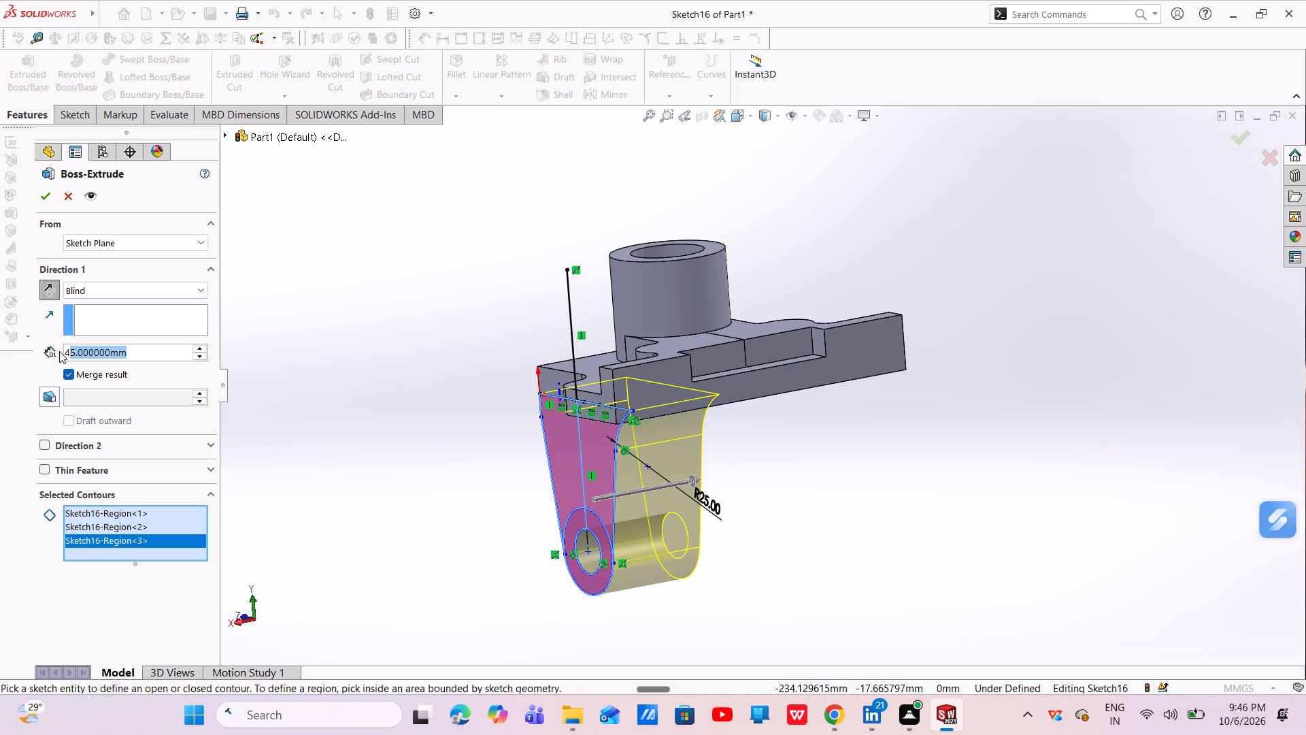
{"action": "key", "text": "BackSpace"}
{"action": "key", "text": "BackSpace"}
{"action": "key", "text": "BackSpace"}
{"action": "type", "text": "10"}
{"action": "key", "text": "Return"}
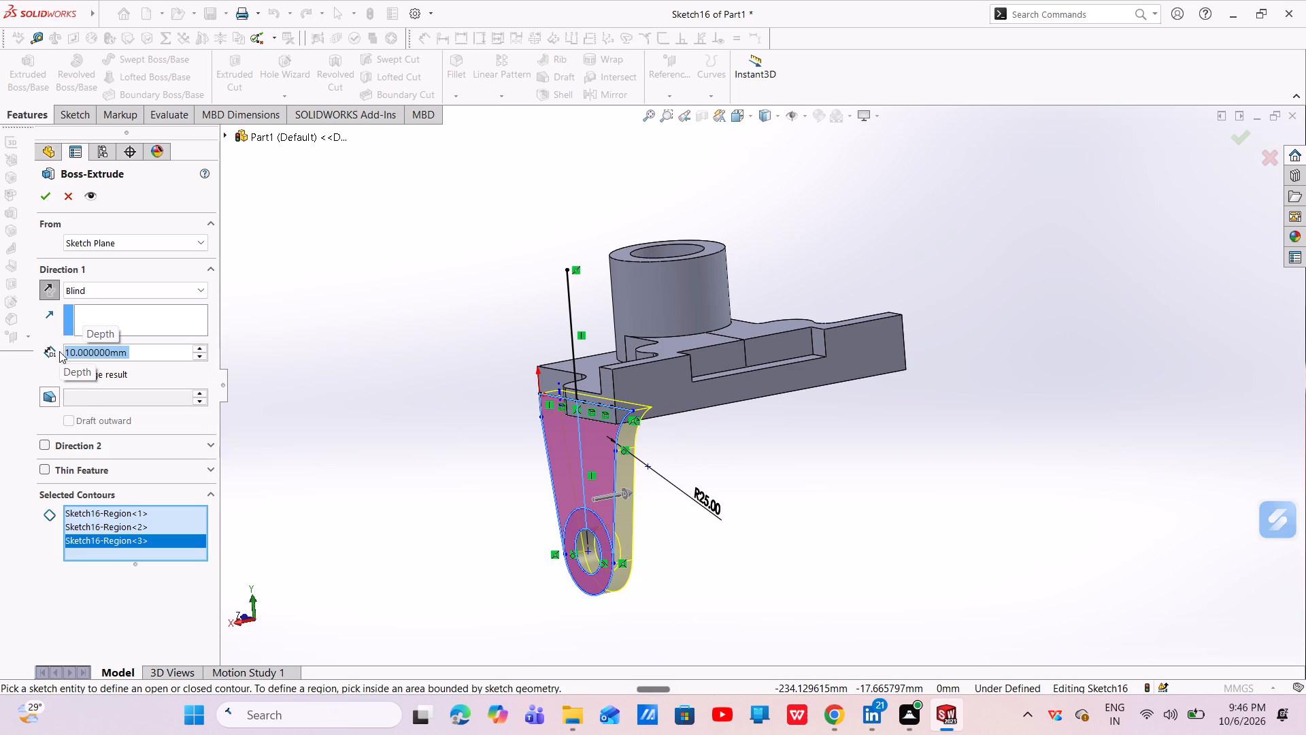
{"action": "left_click", "coordinate": [54, 200]}
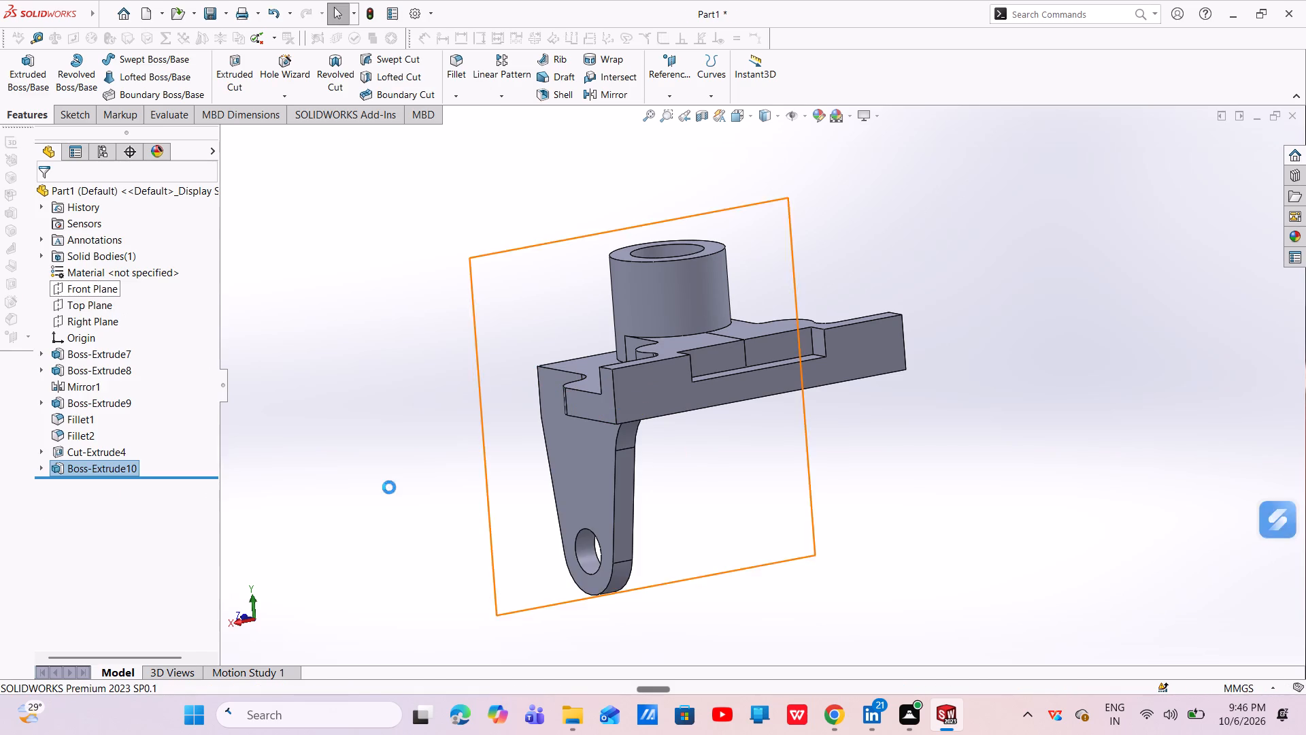
Mirror the extruded arm feature about the Right Plane, with no secondary mirror plane.
{"action": "middle_click_drag", "start_coordinate": [578, 523], "coordinate": [641, 510]}
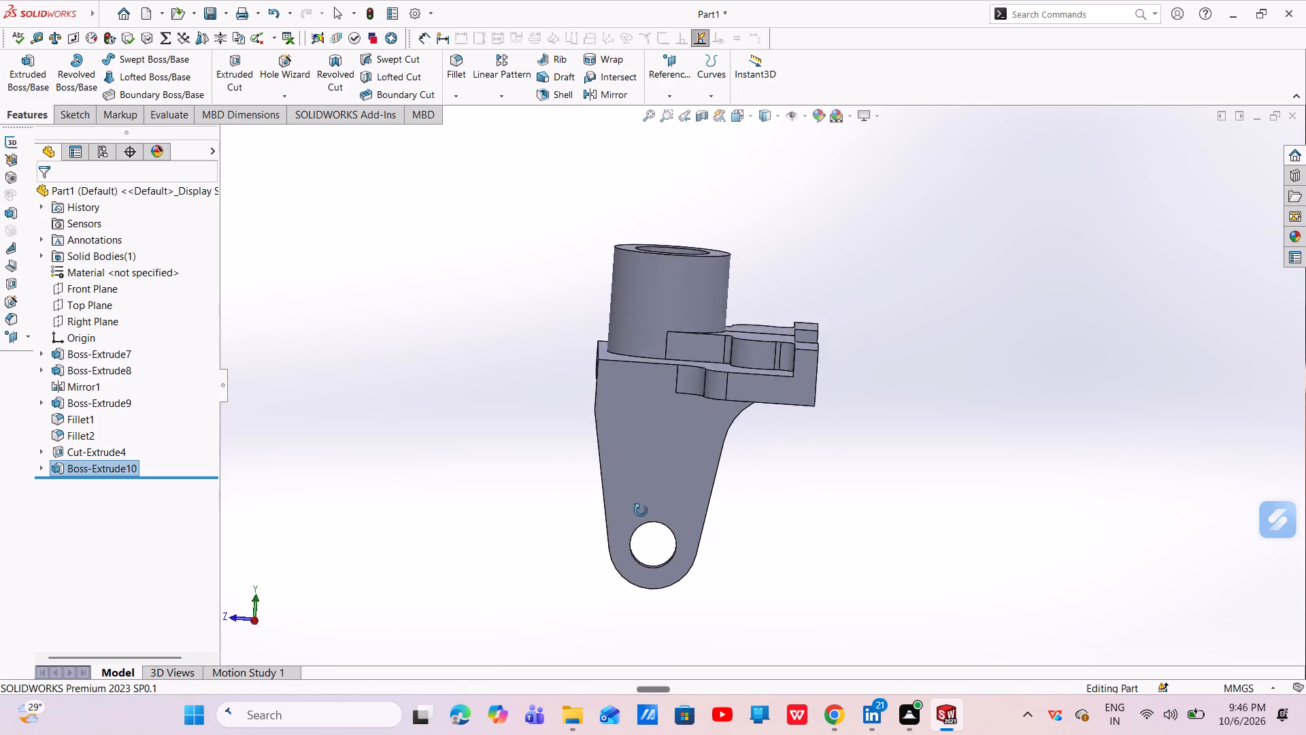
{"action": "middle_click_drag", "start_coordinate": [641, 510], "coordinate": [550, 529]}
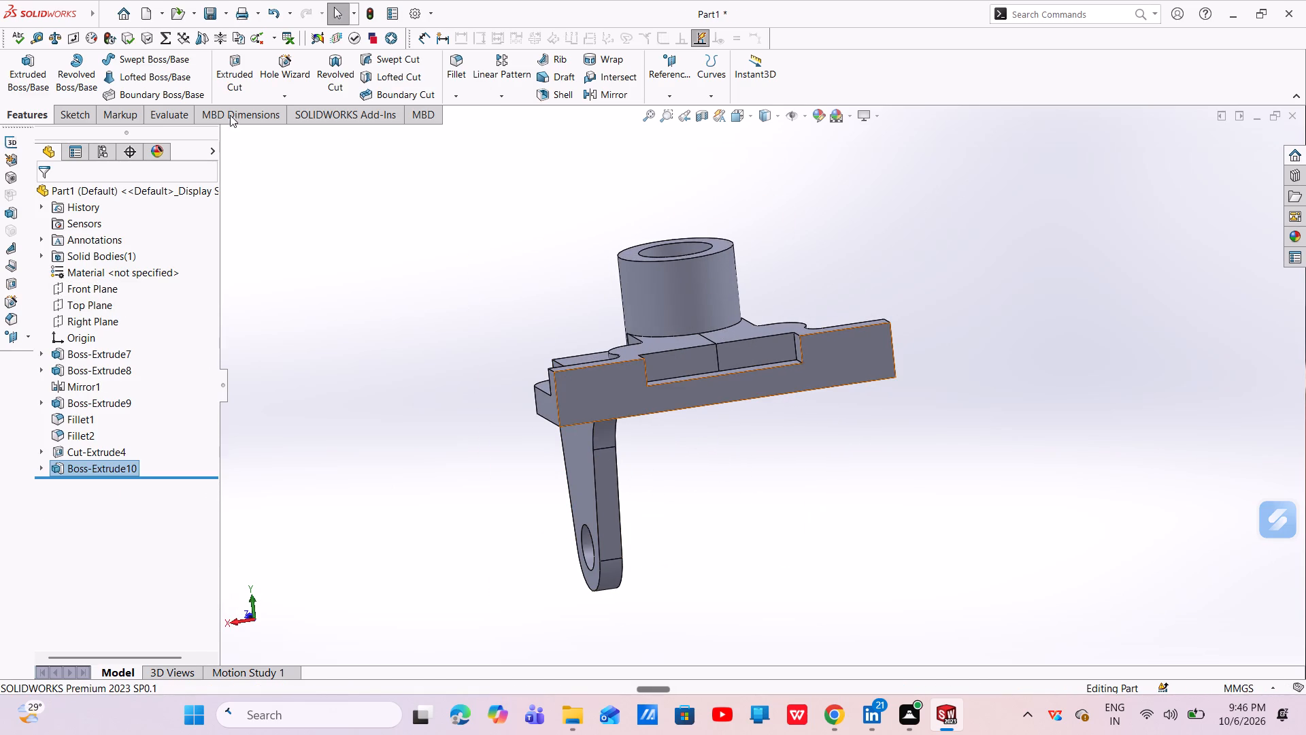
{"action": "left_click", "coordinate": [83, 316]}
{"action": "left_click", "coordinate": [603, 95]}
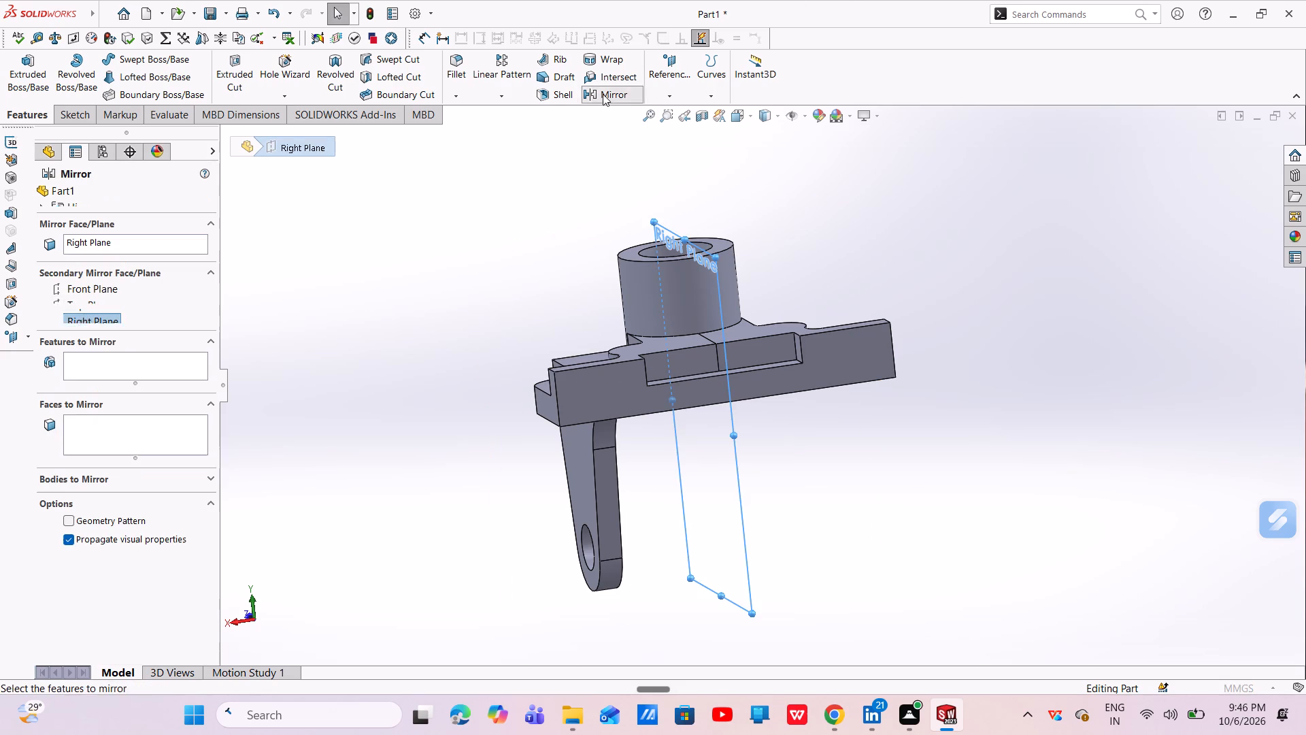
{"action": "left_click", "coordinate": [586, 463]}
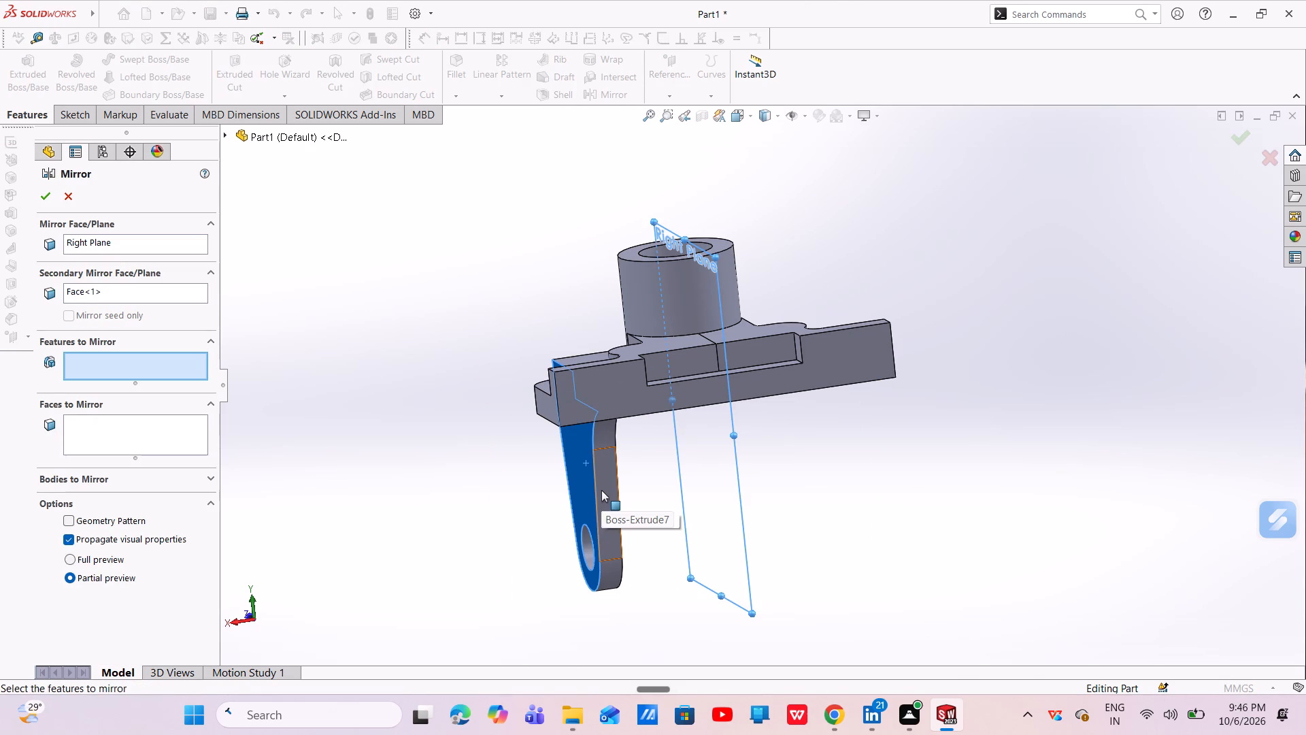
{"action": "left_click", "coordinate": [601, 490]}
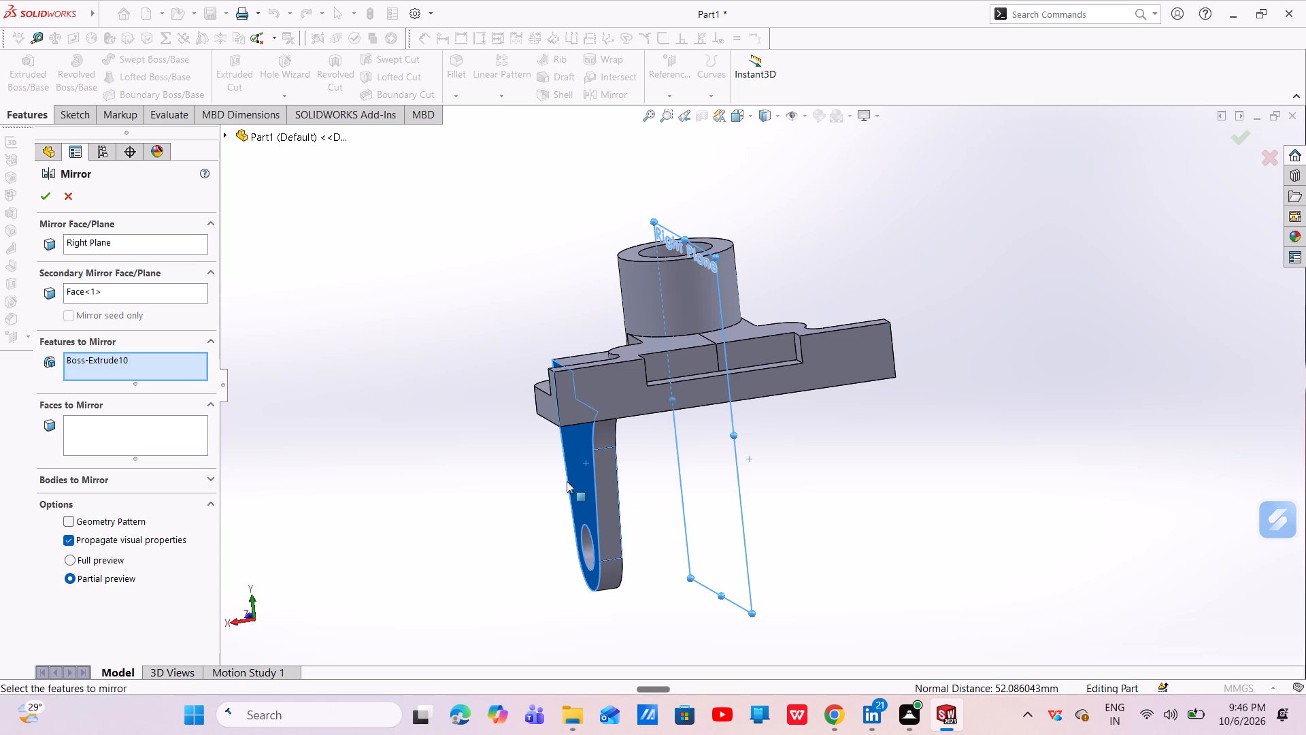
{"action": "left_click", "coordinate": [86, 293]}
{"action": "right_click", "coordinate": [86, 293]}
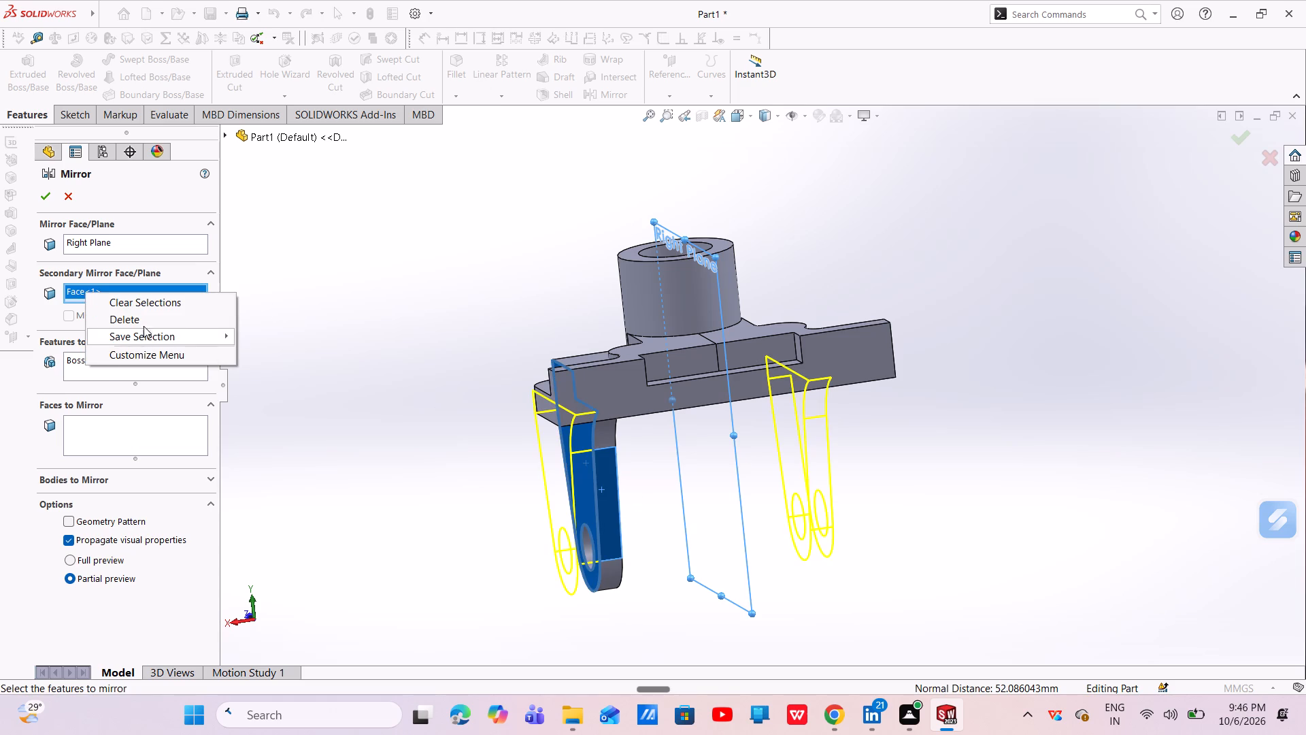
{"action": "left_click", "coordinate": [144, 322]}
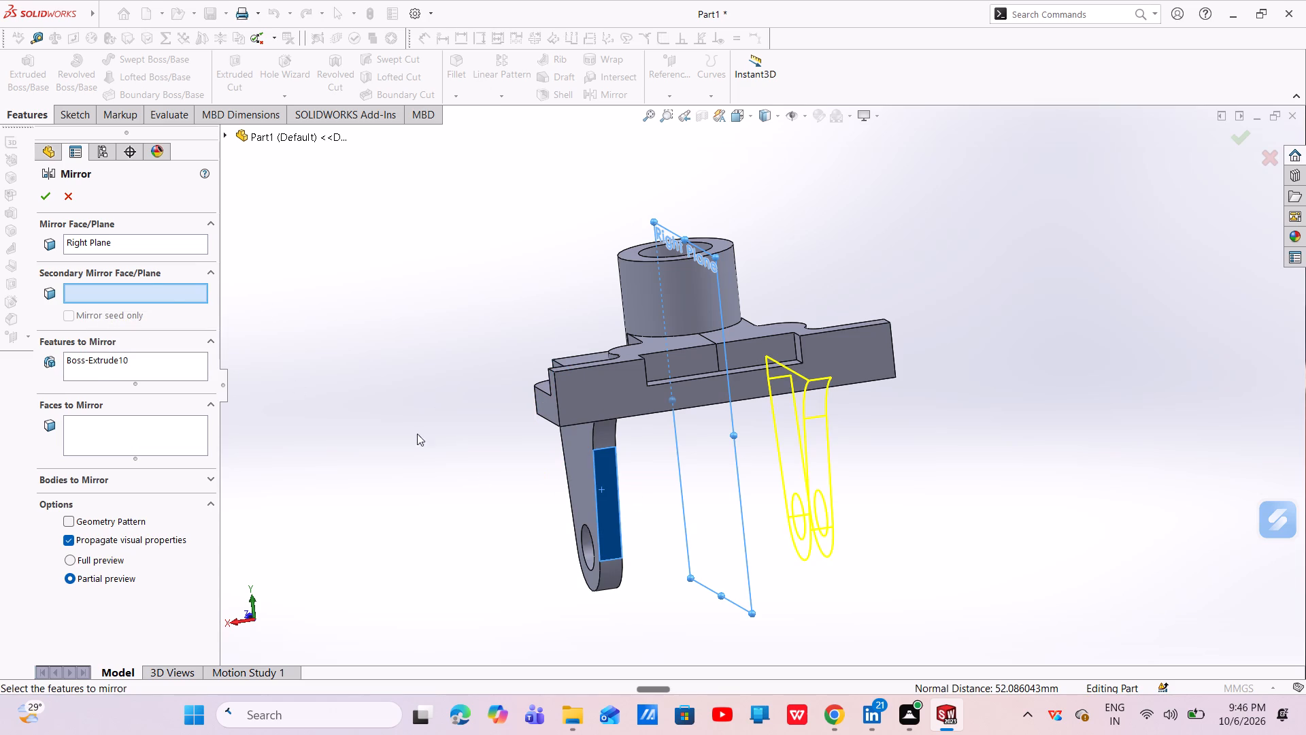
{"action": "left_click", "coordinate": [48, 194]}
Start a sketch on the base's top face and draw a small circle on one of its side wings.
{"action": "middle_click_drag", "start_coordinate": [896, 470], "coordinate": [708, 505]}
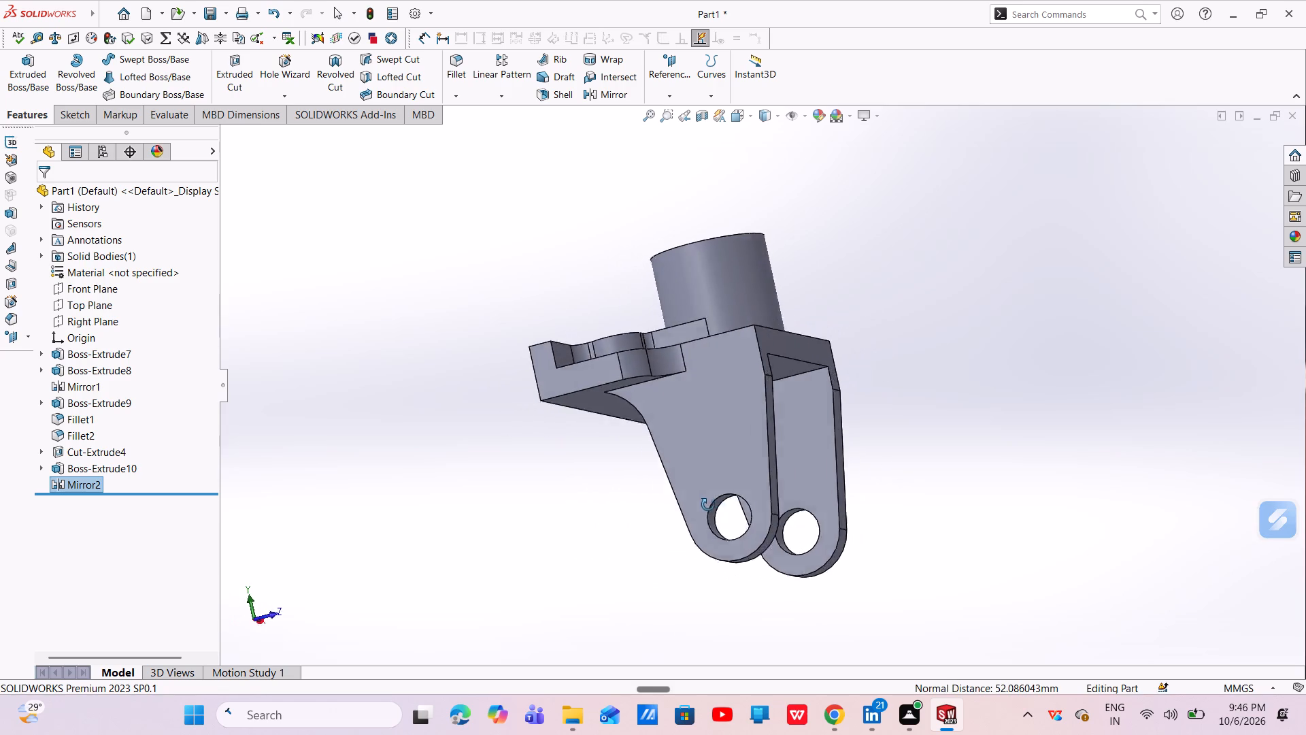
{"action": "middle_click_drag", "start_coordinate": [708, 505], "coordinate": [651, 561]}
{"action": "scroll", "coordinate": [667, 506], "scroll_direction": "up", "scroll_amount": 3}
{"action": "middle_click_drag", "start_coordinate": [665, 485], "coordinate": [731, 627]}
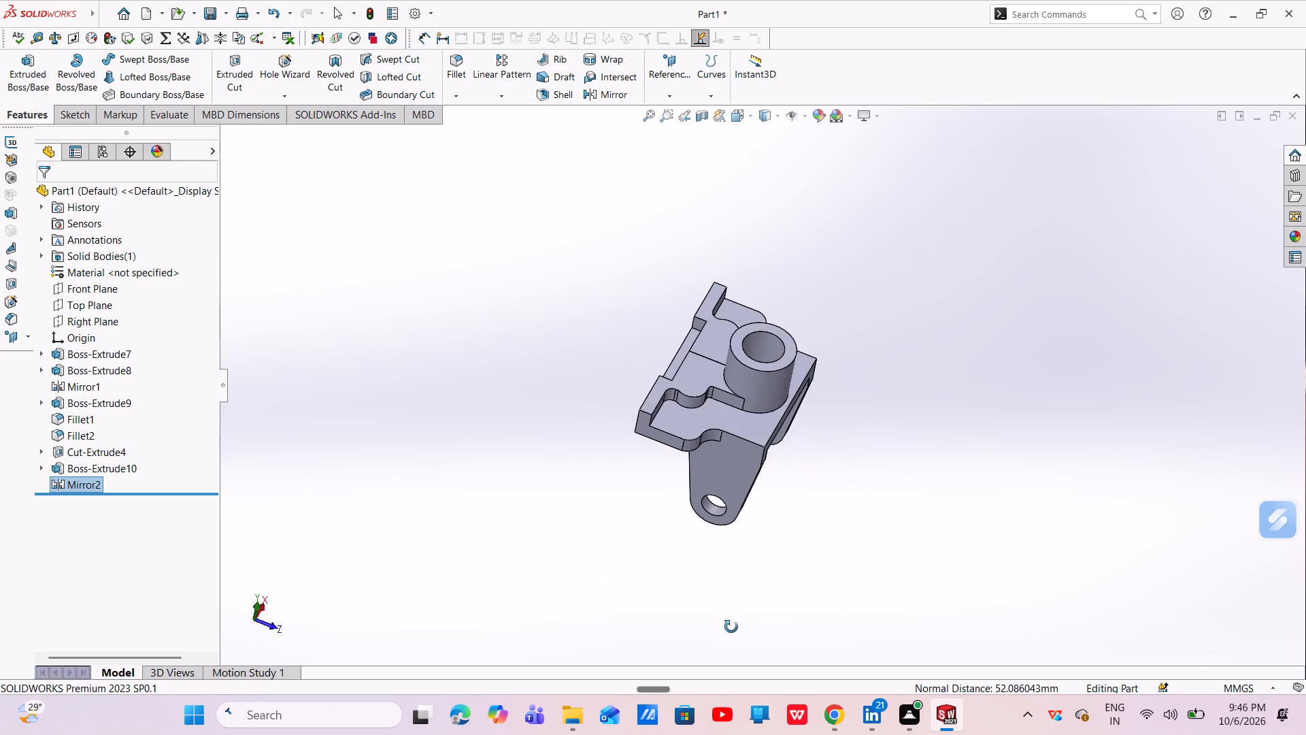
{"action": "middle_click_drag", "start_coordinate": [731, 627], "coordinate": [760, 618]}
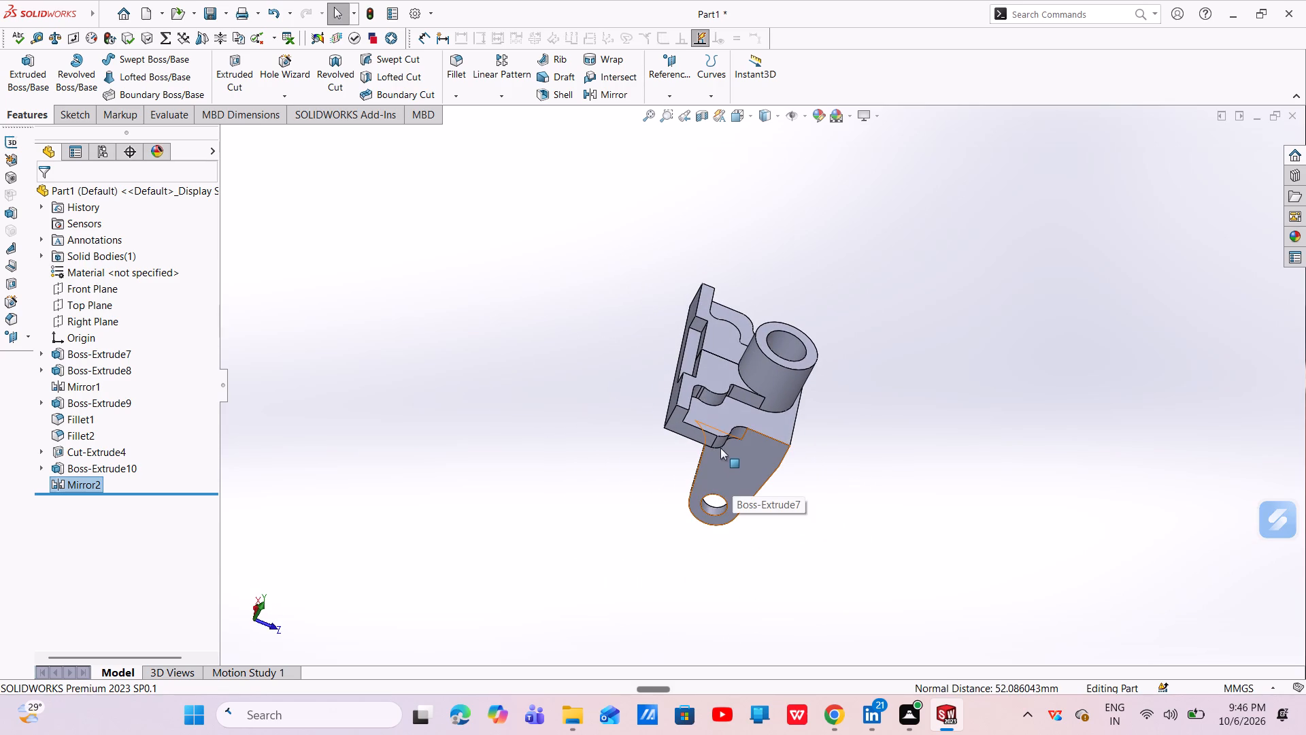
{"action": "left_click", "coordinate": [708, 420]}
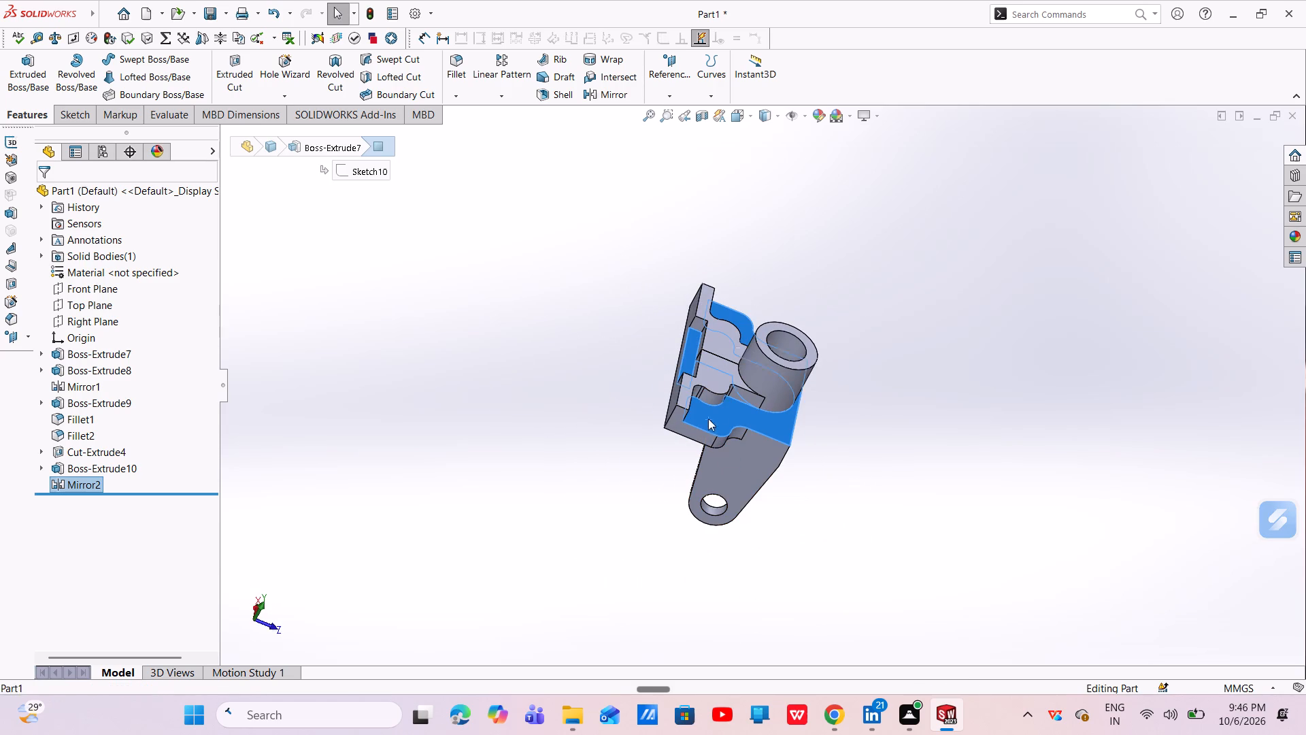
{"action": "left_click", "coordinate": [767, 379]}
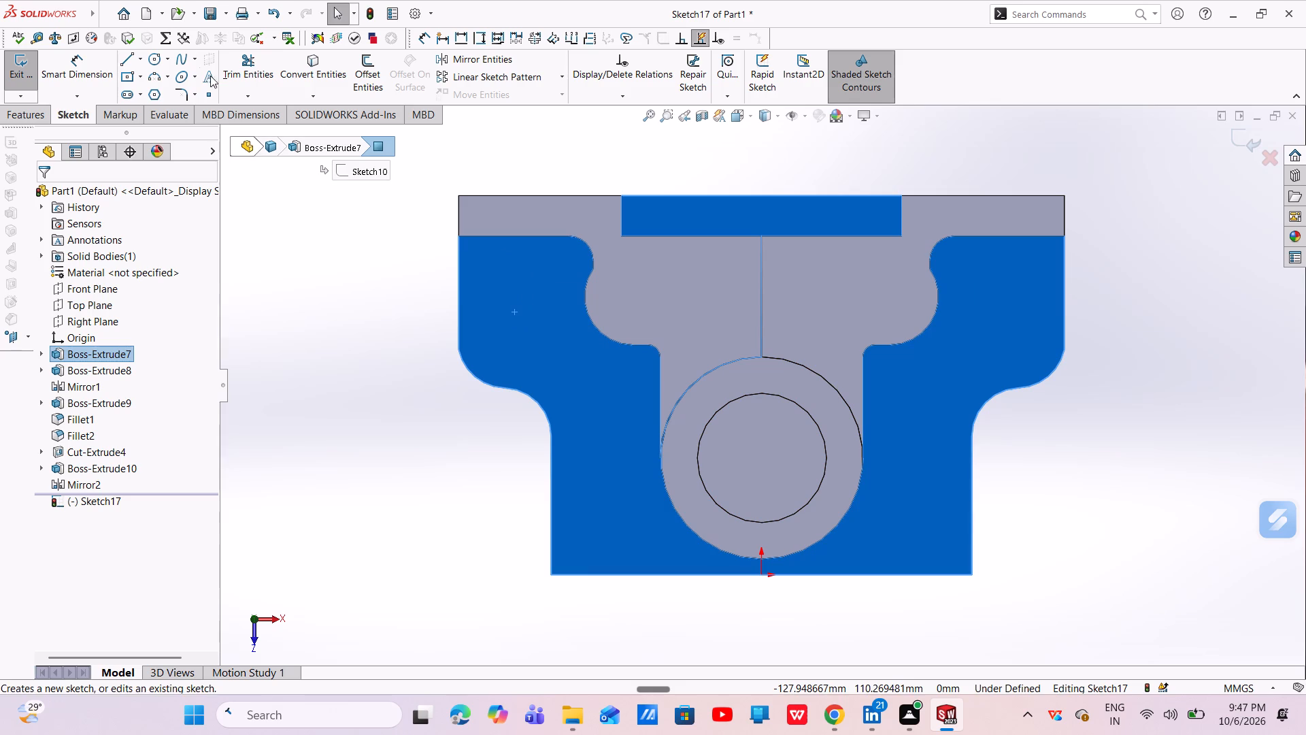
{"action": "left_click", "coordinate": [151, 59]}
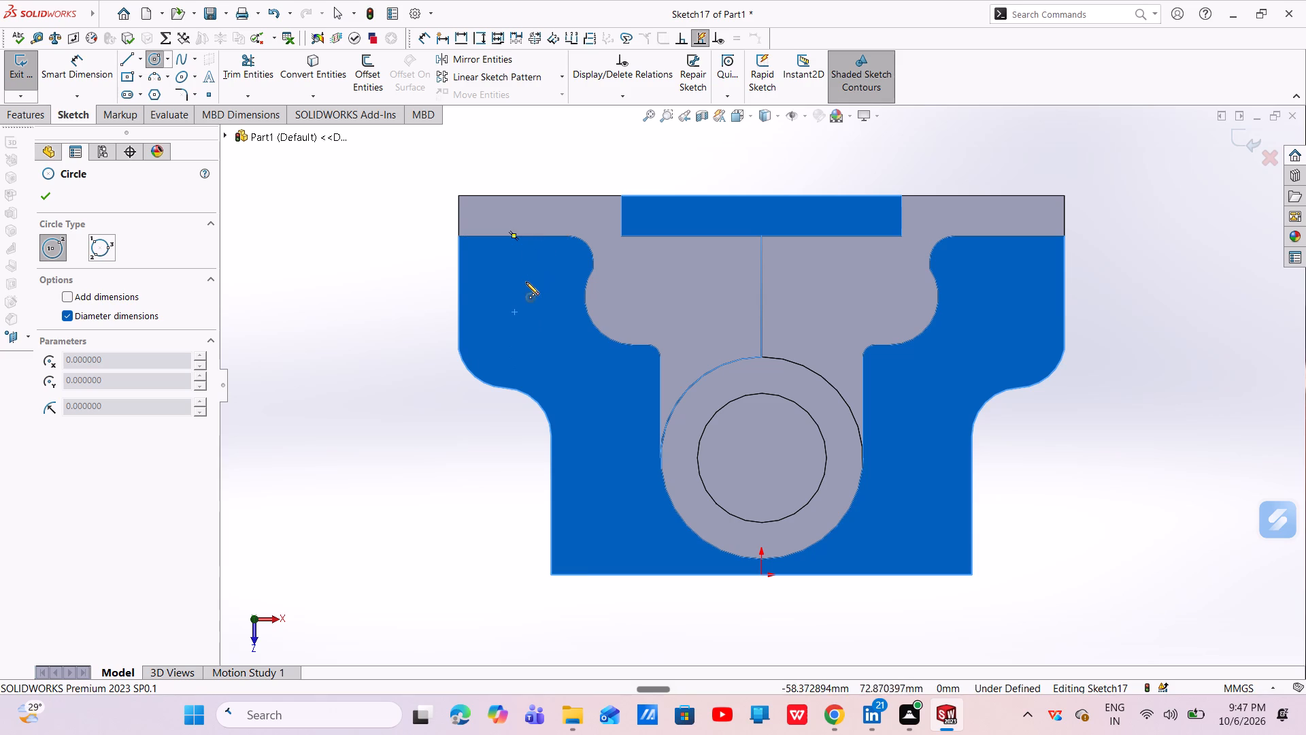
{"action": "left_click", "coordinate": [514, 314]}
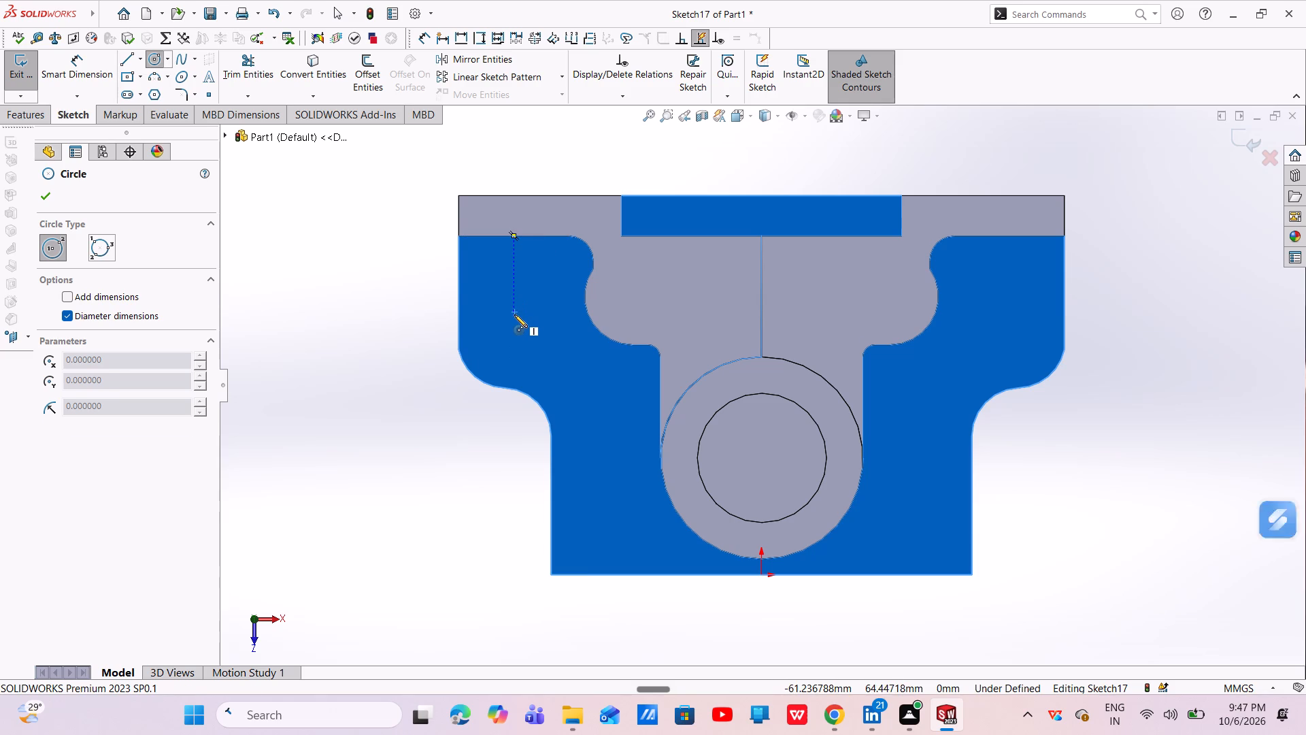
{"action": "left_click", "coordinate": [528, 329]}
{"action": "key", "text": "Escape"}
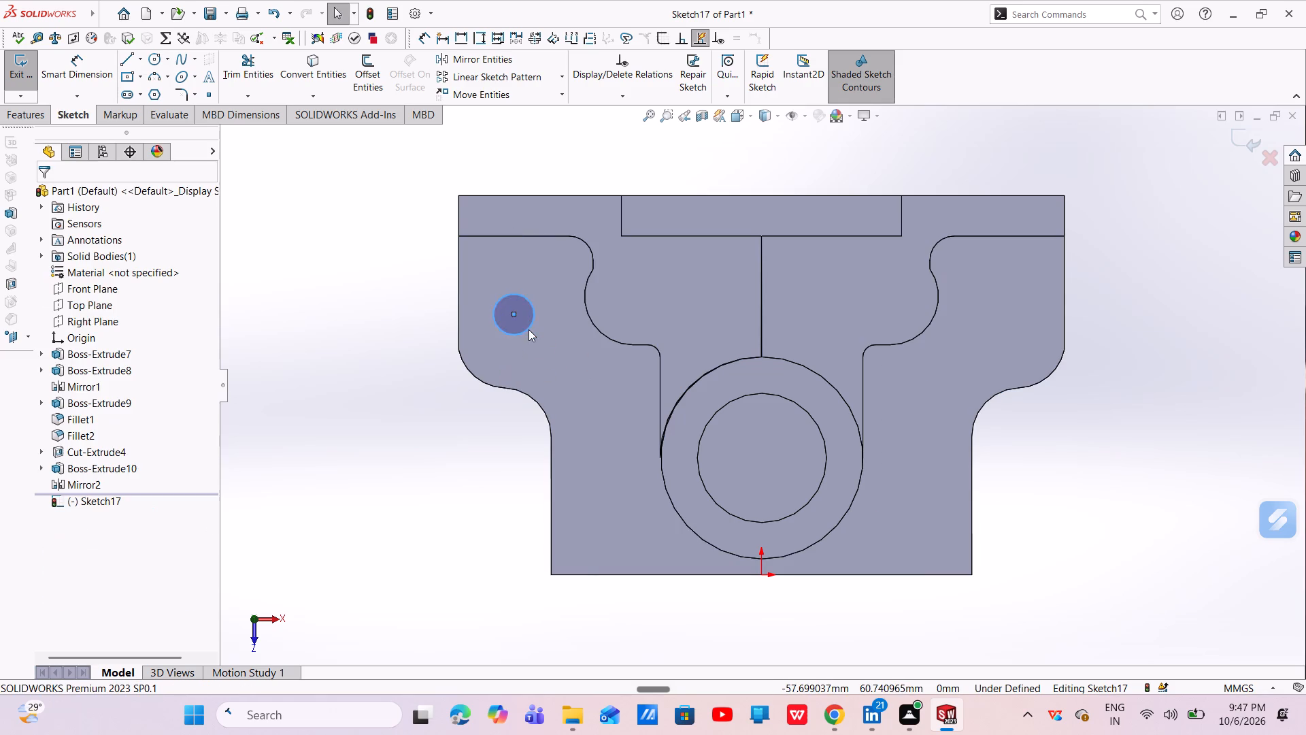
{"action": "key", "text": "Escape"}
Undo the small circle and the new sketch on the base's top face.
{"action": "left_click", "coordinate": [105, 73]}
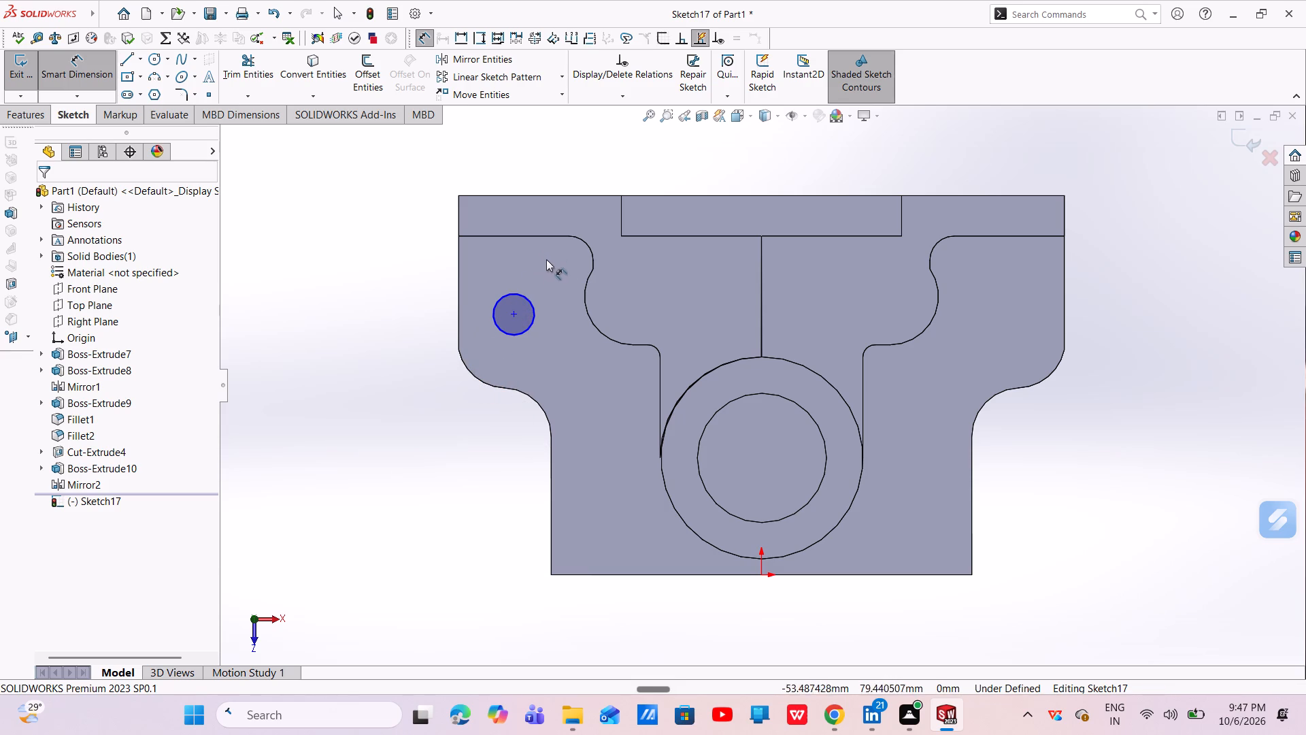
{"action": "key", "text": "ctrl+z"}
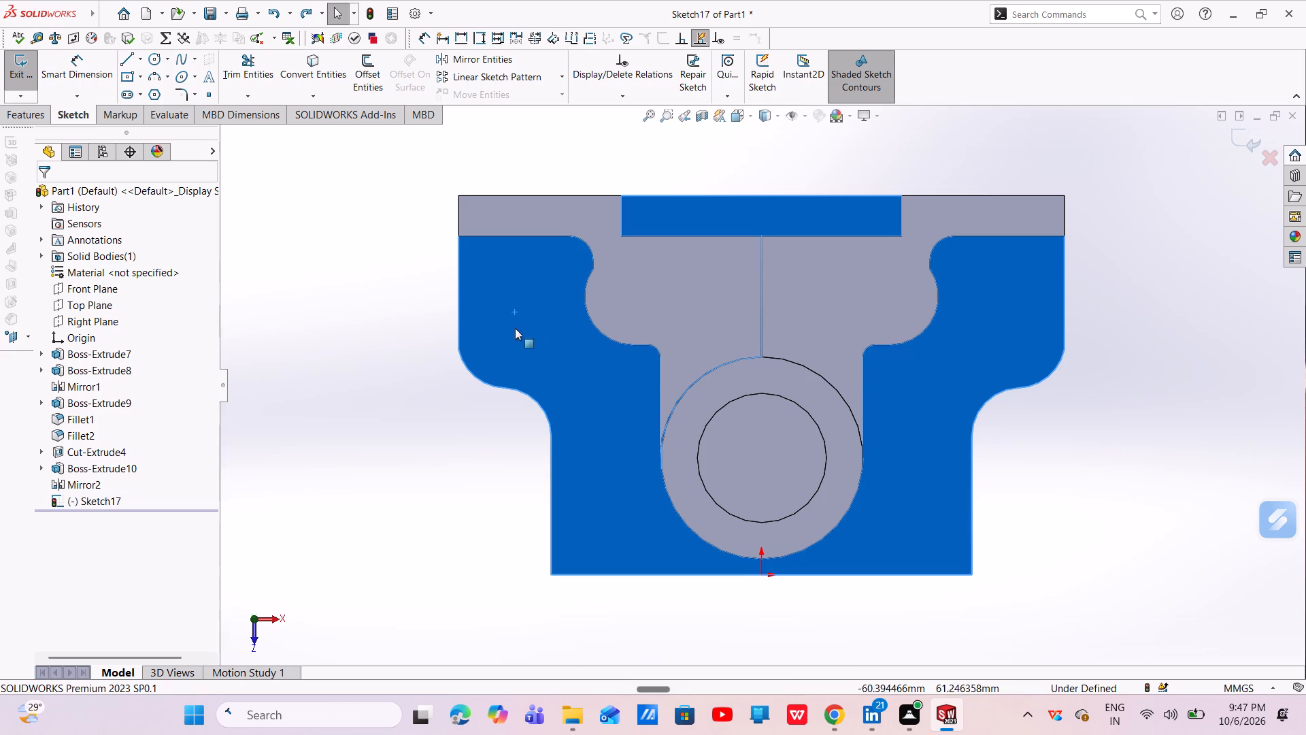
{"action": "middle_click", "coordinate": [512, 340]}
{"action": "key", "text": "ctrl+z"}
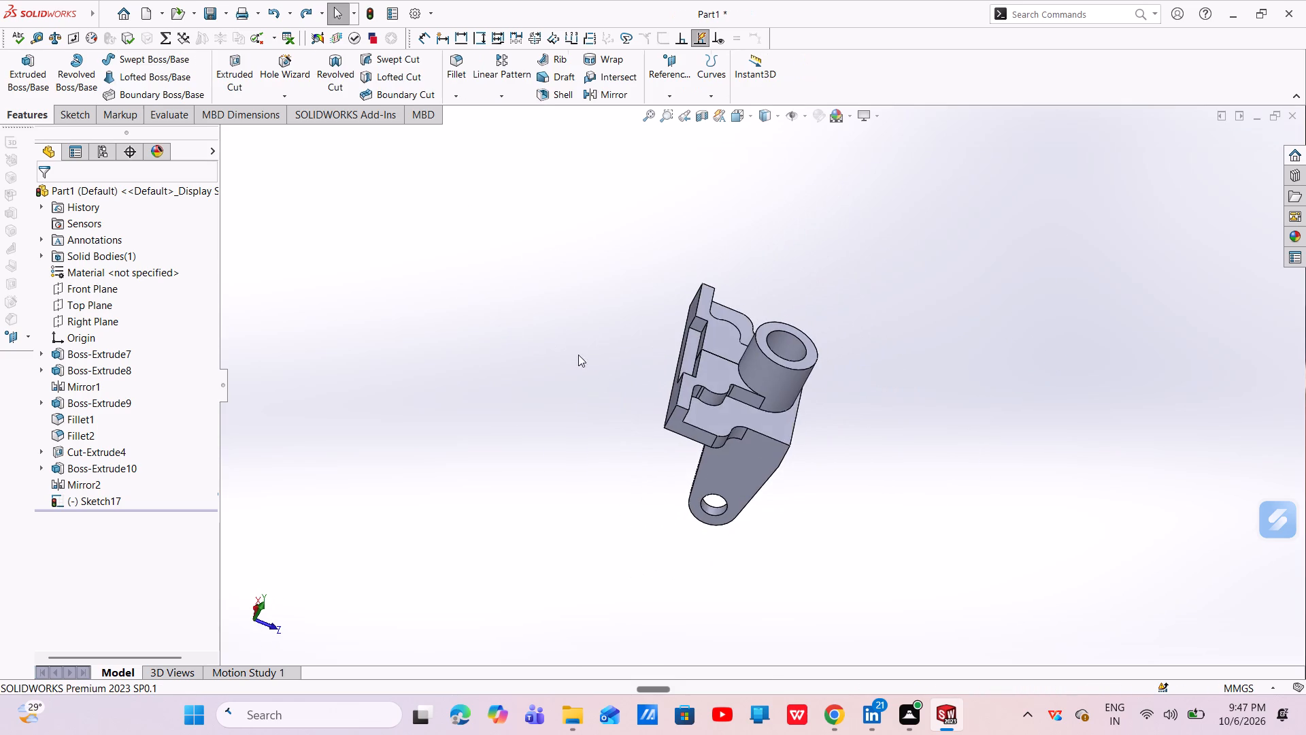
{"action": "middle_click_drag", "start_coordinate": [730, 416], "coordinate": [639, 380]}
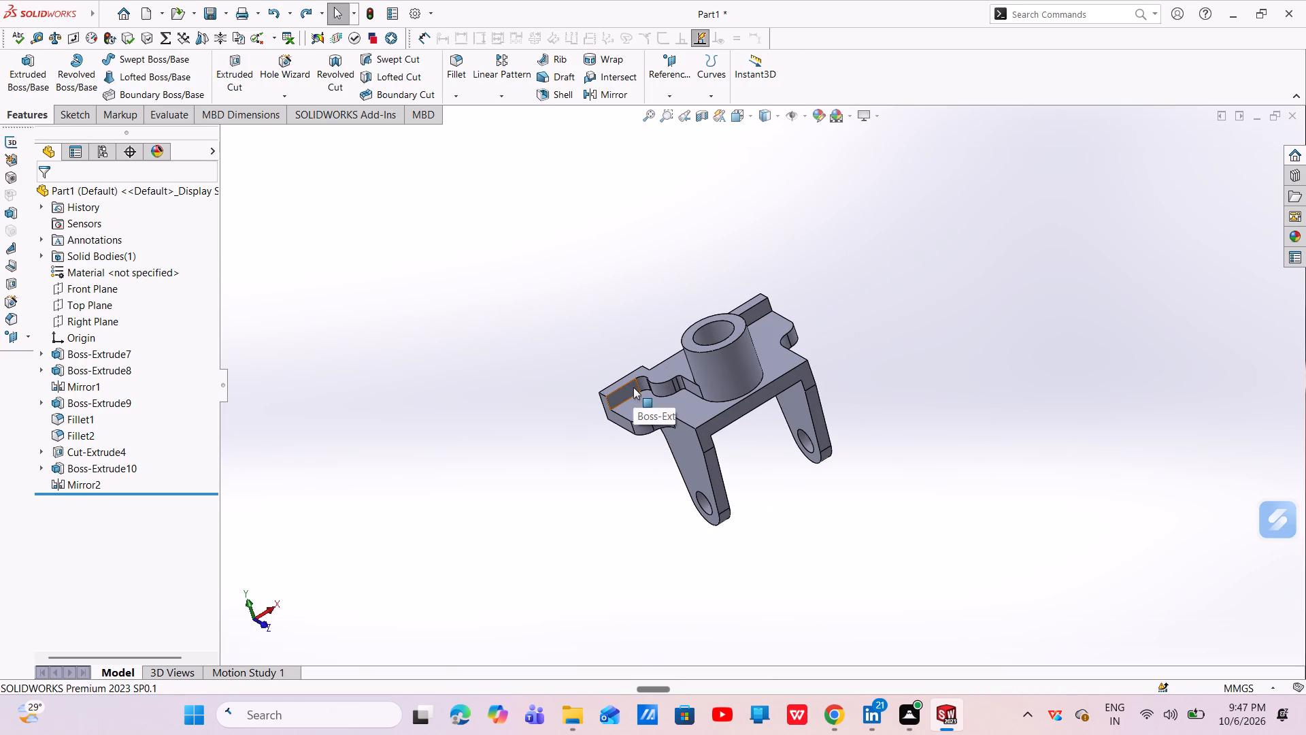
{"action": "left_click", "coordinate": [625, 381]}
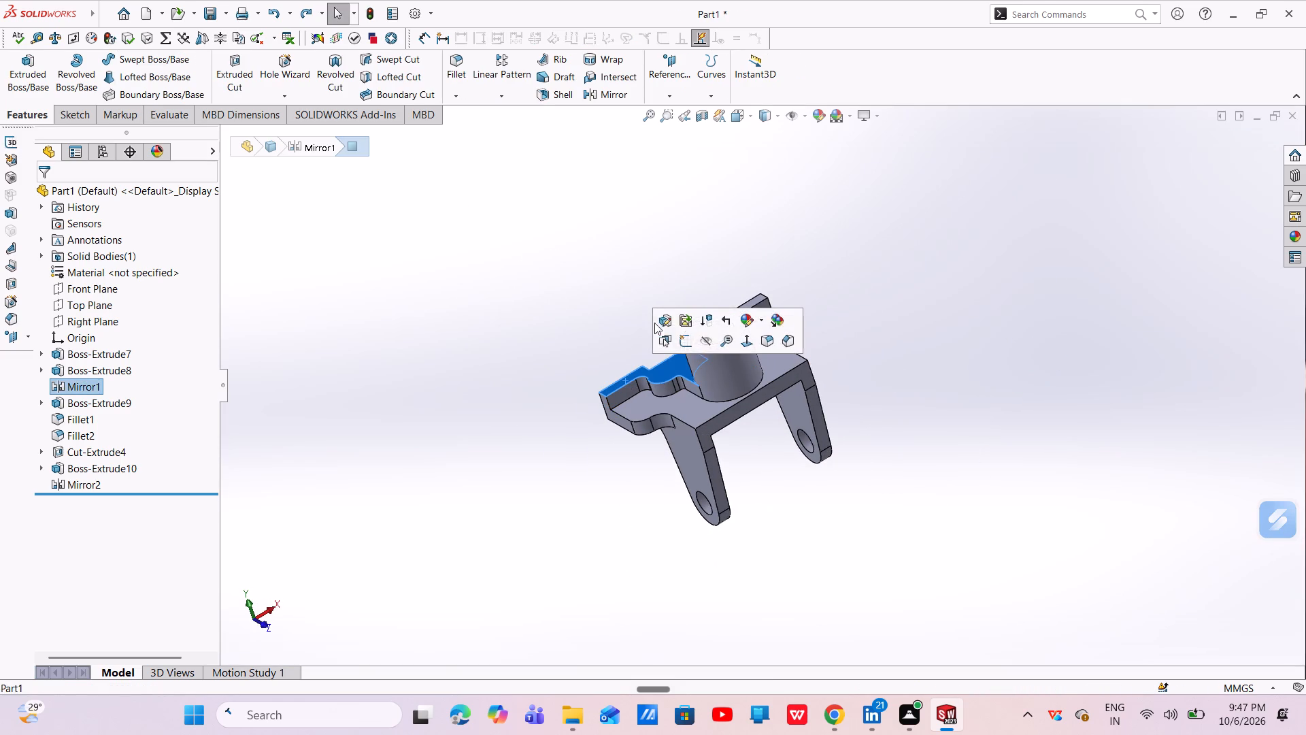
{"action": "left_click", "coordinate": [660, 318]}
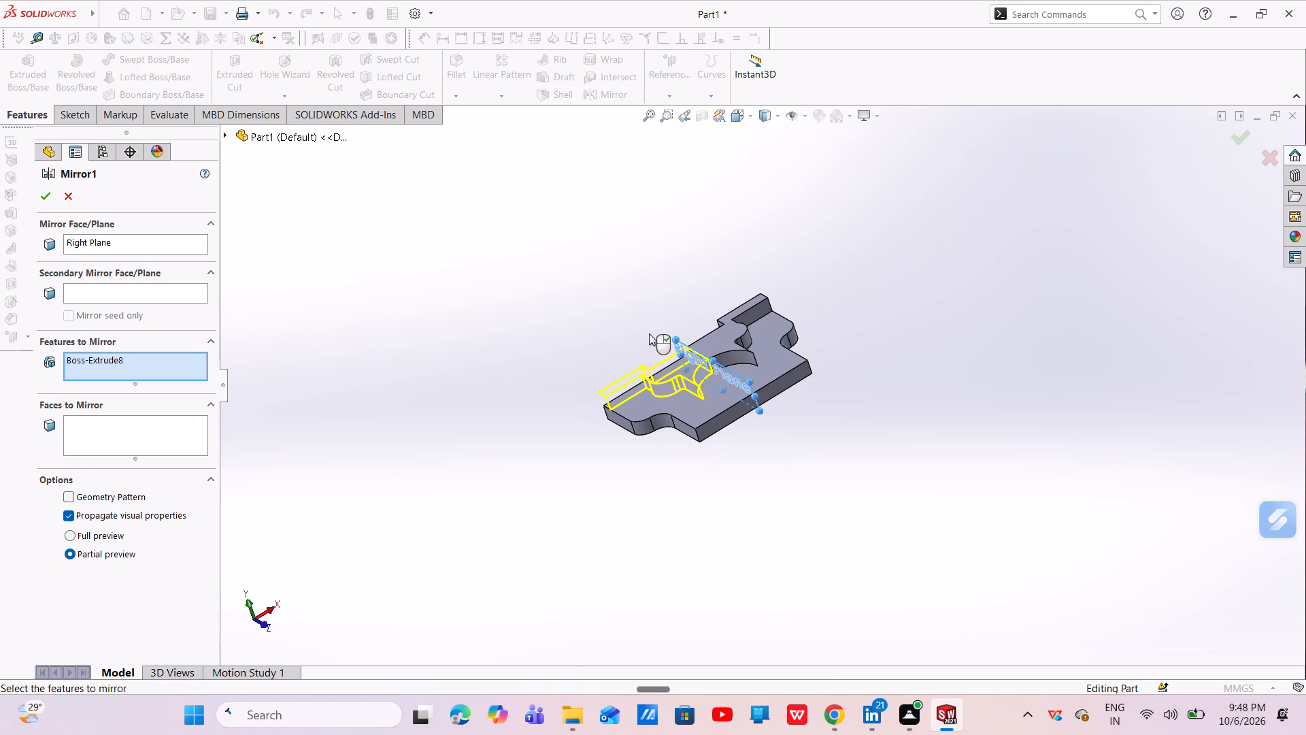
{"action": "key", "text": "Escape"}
Edit the raised back wall's boss extrusion (Boss-Extrude8) and set its blind depth to 35 mm.
{"action": "left_click", "coordinate": [744, 306]}
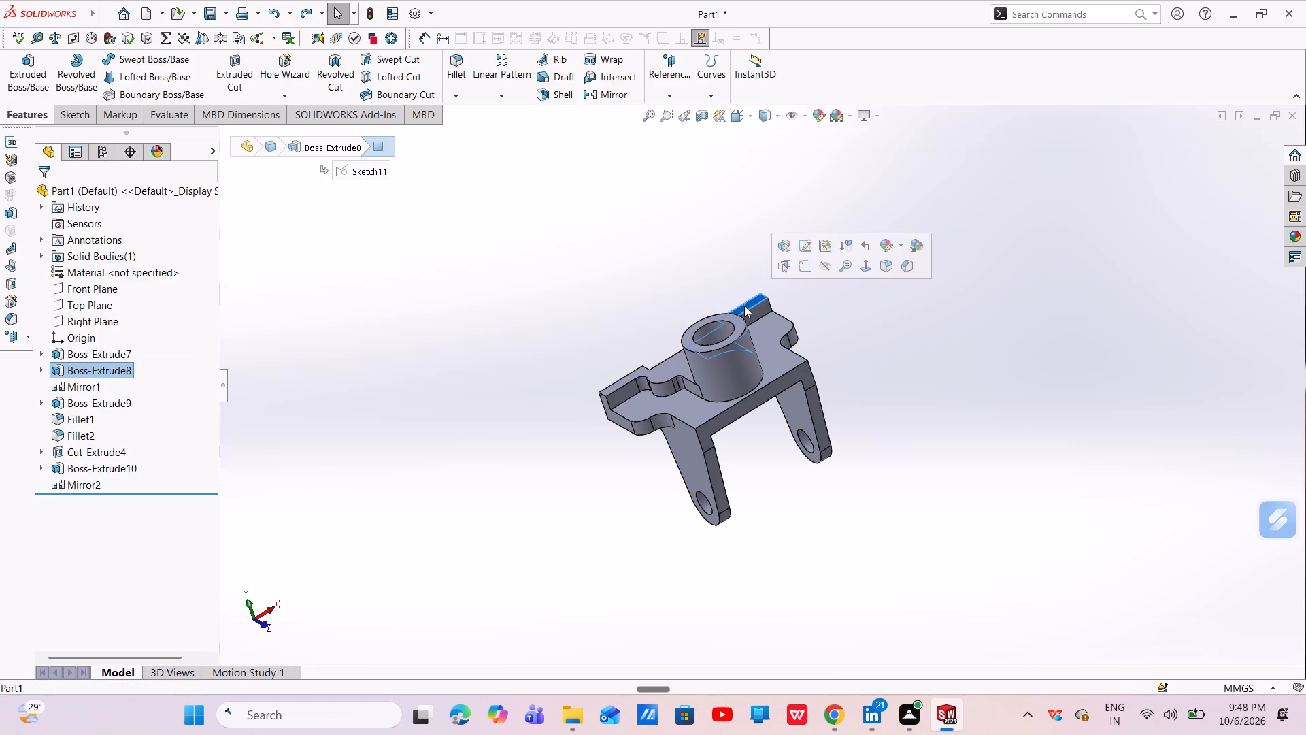
{"action": "left_click", "coordinate": [784, 241]}
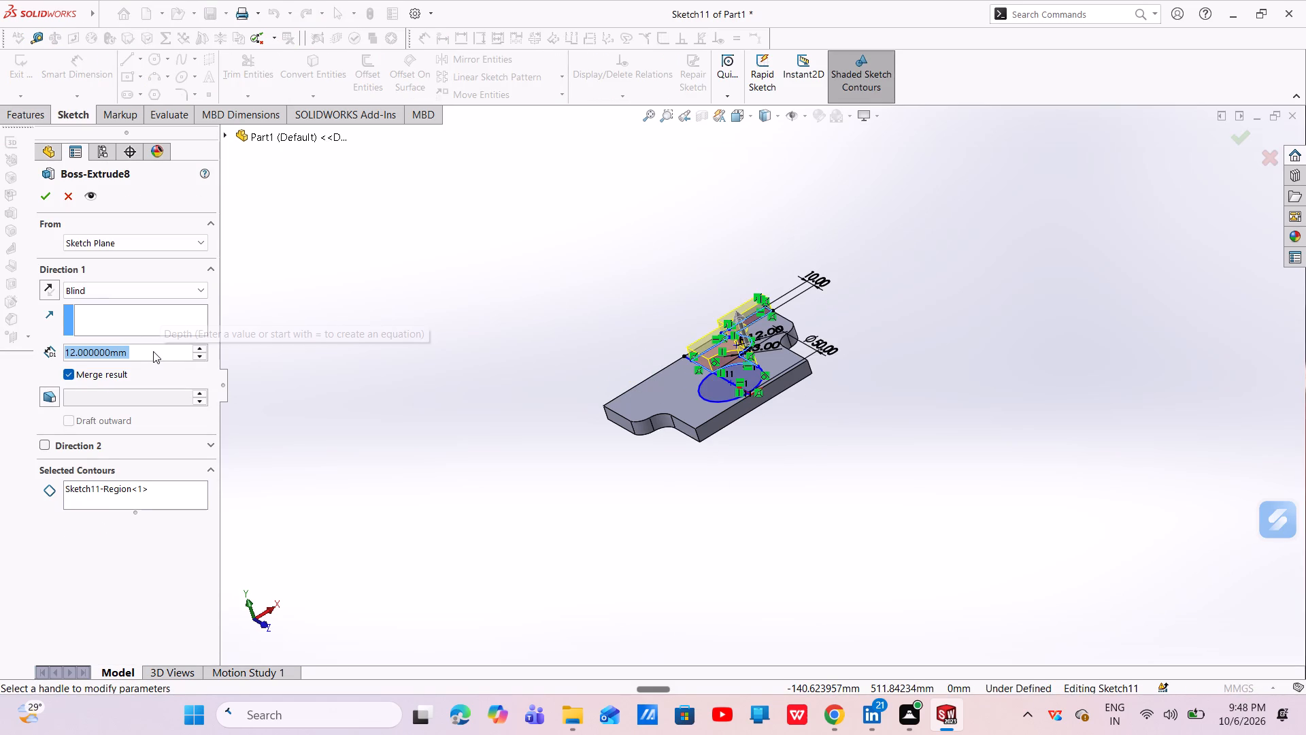
{"action": "key", "text": "BackSpace"}
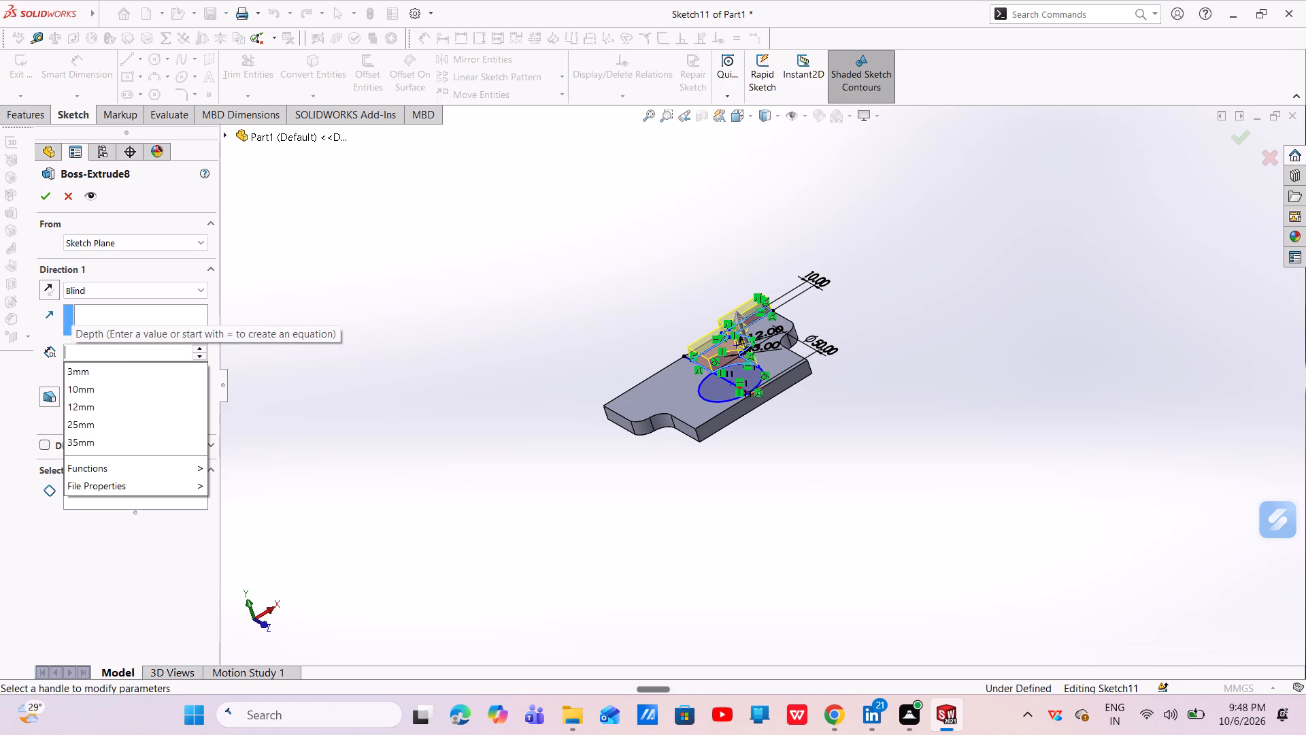
{"action": "type", "text": "35"}
{"action": "key", "text": "Return"}
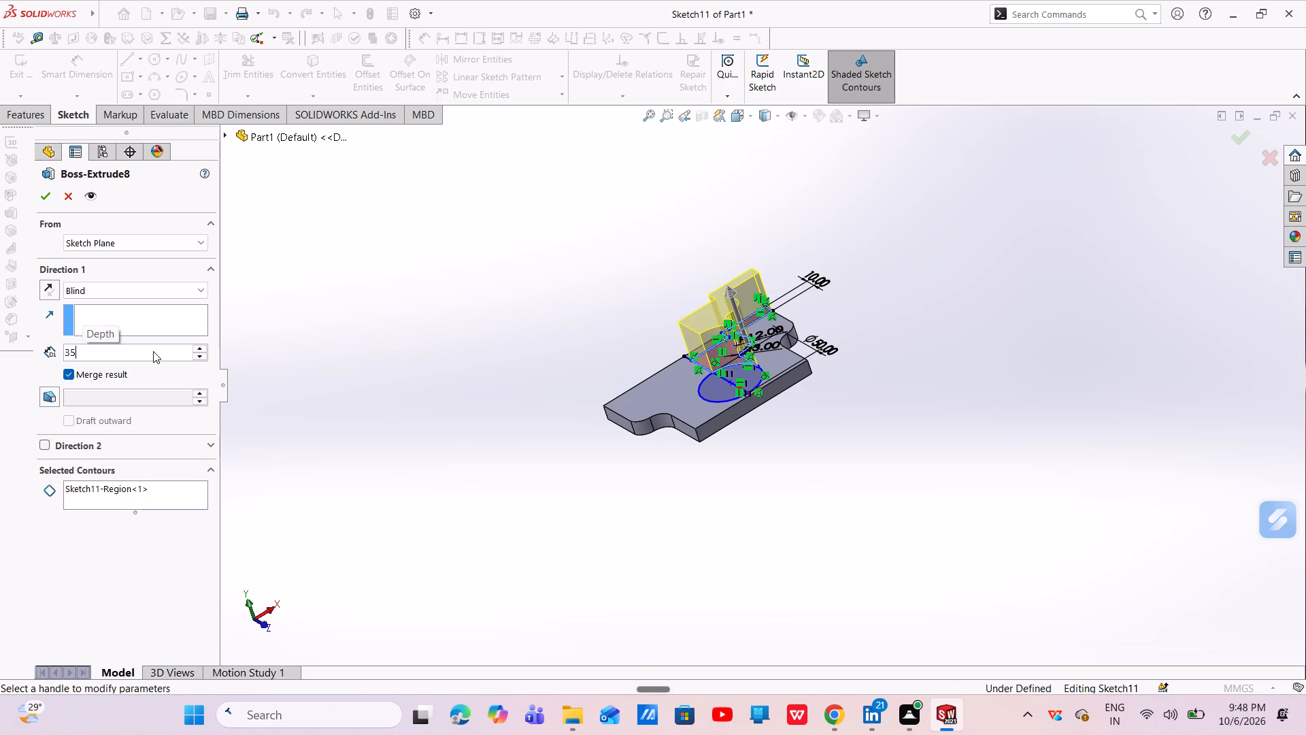
{"action": "left_click", "coordinate": [44, 198]}
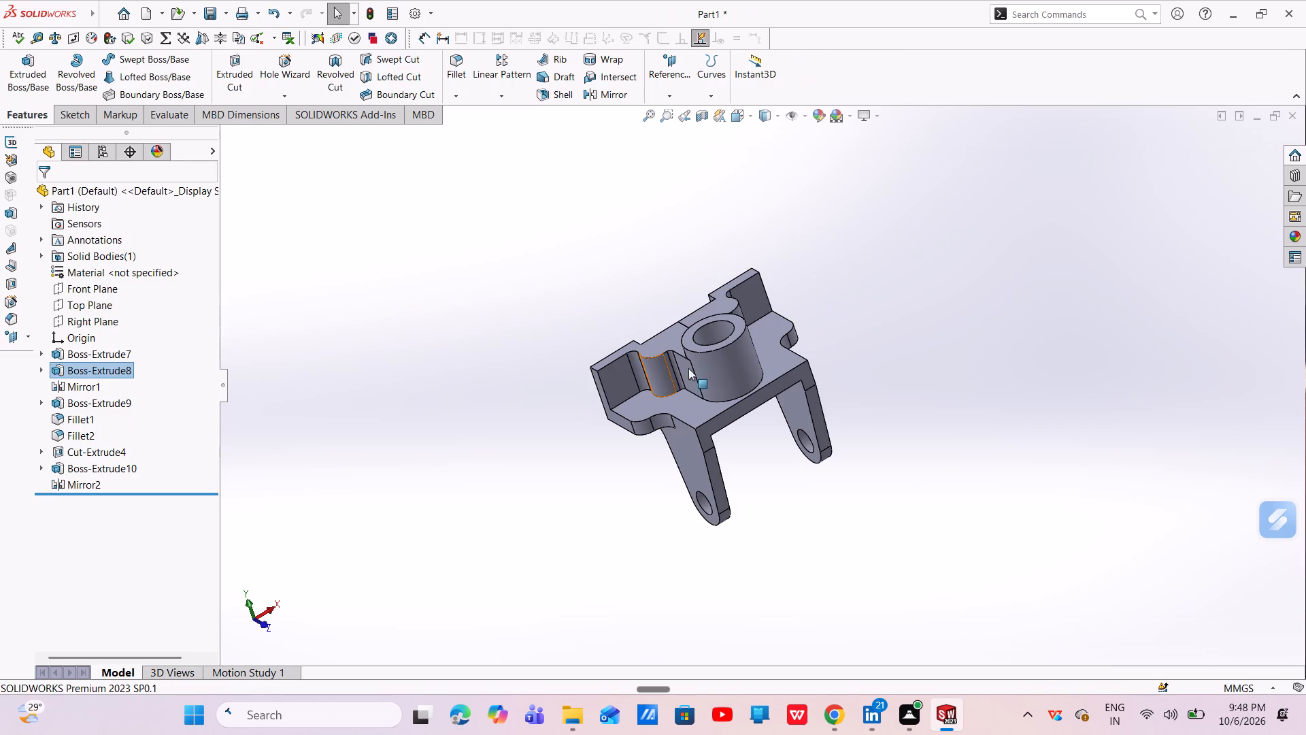
Start a sketch on the front face of the unmirrored back wall's end section and draw a circle about 14 mm in diameter.
{"action": "left_click", "coordinate": [760, 297]}
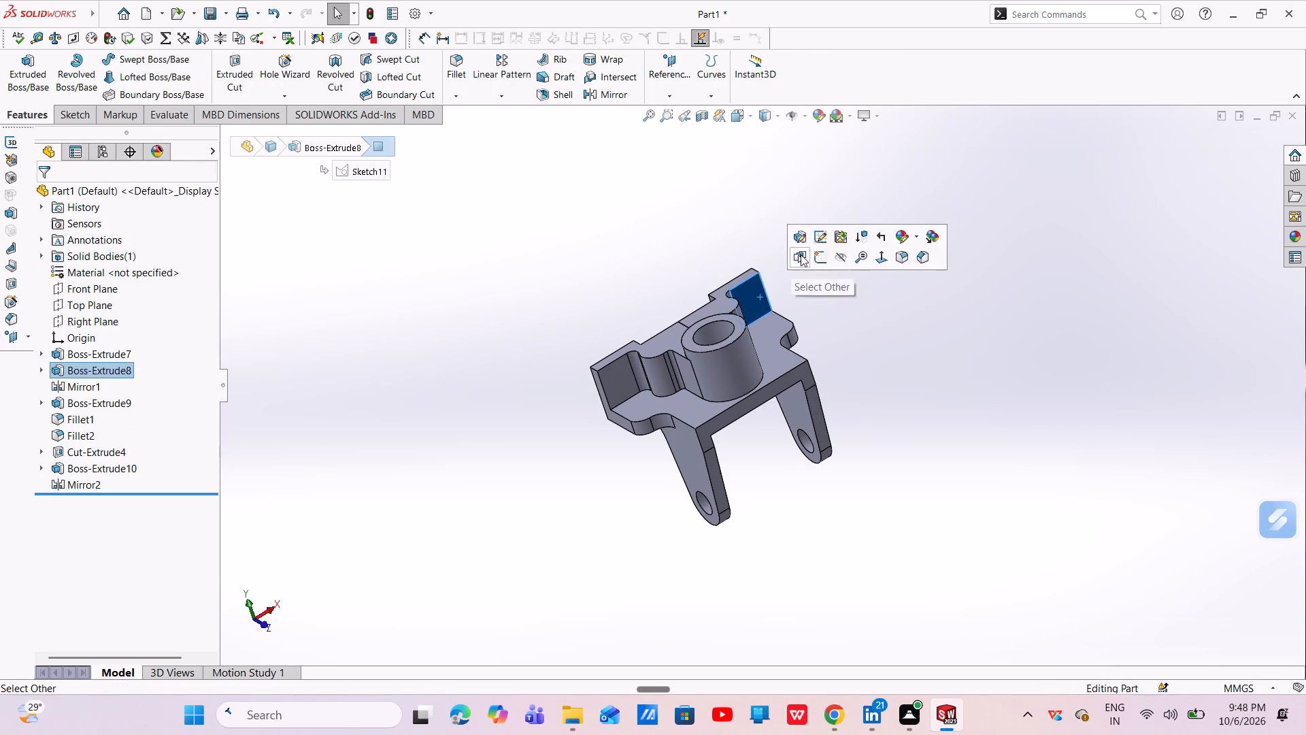
{"action": "left_click", "coordinate": [823, 254]}
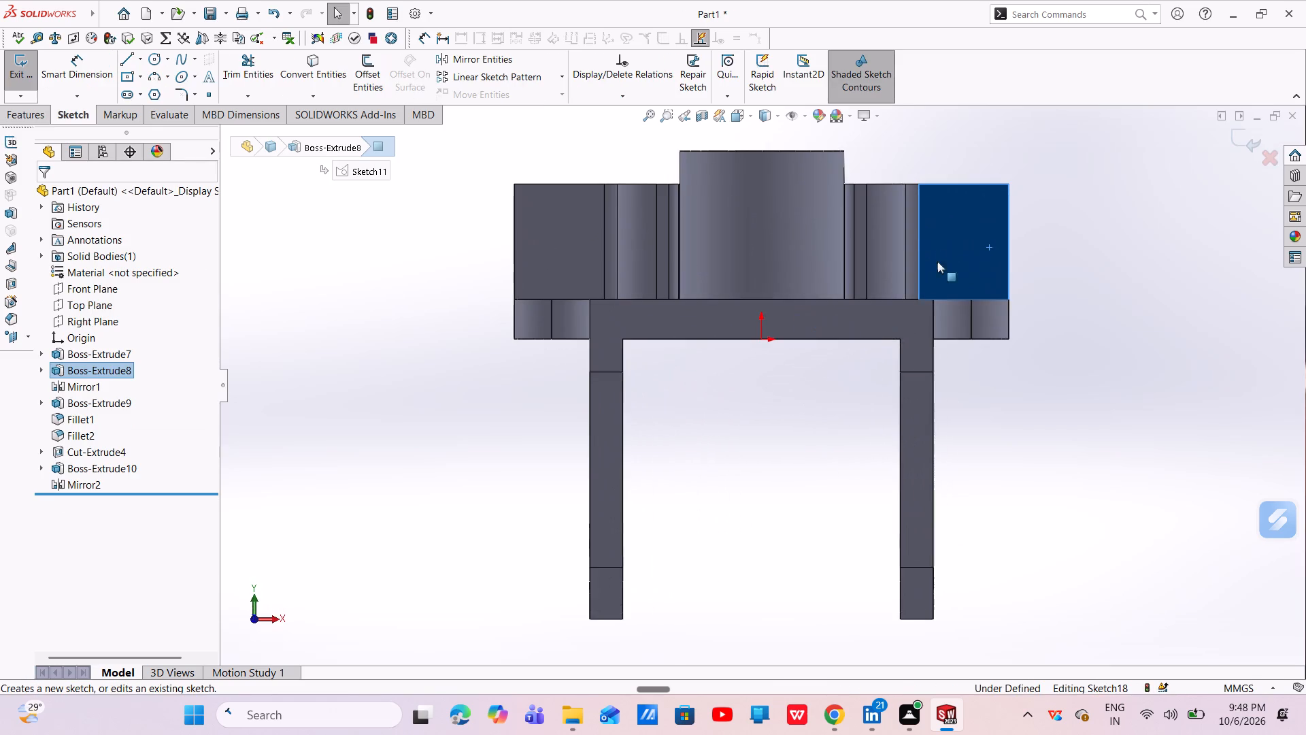
{"action": "left_click", "coordinate": [147, 56]}
{"action": "left_click", "coordinate": [965, 240]}
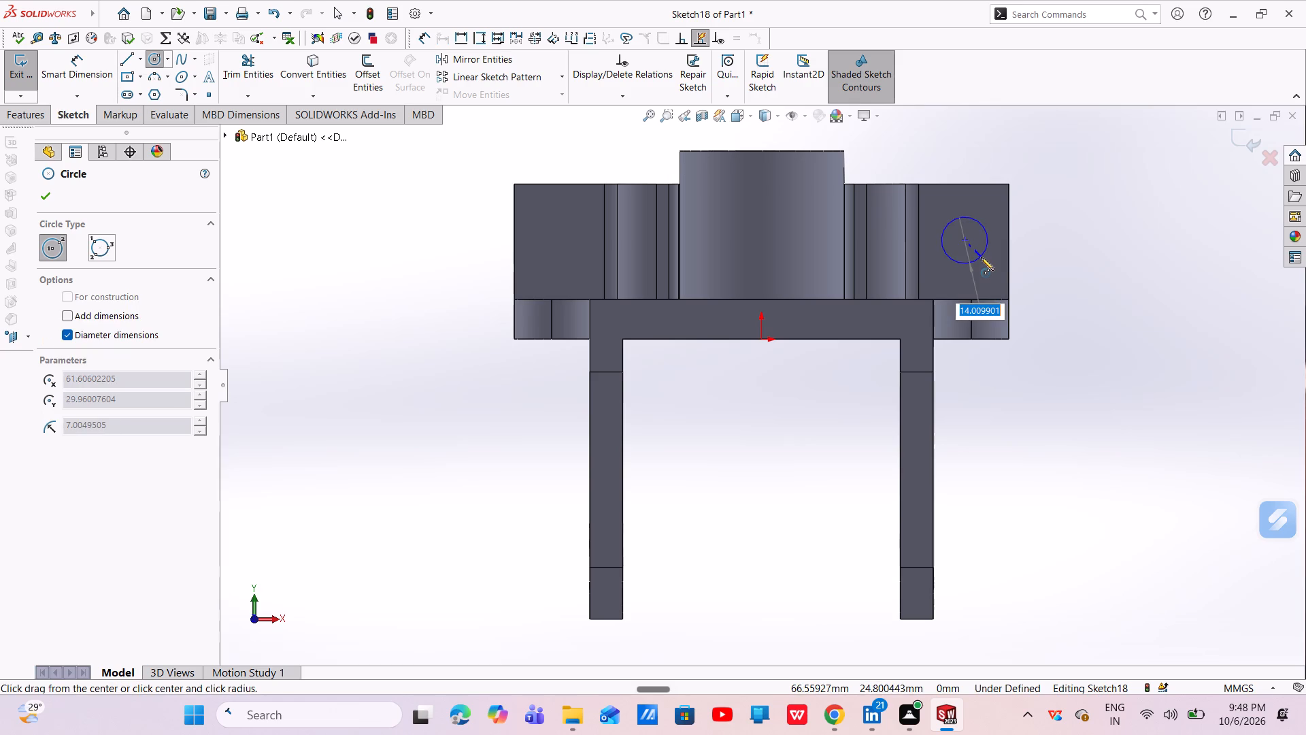
{"action": "left_click", "coordinate": [981, 257]}
{"action": "key", "text": "Escape"}
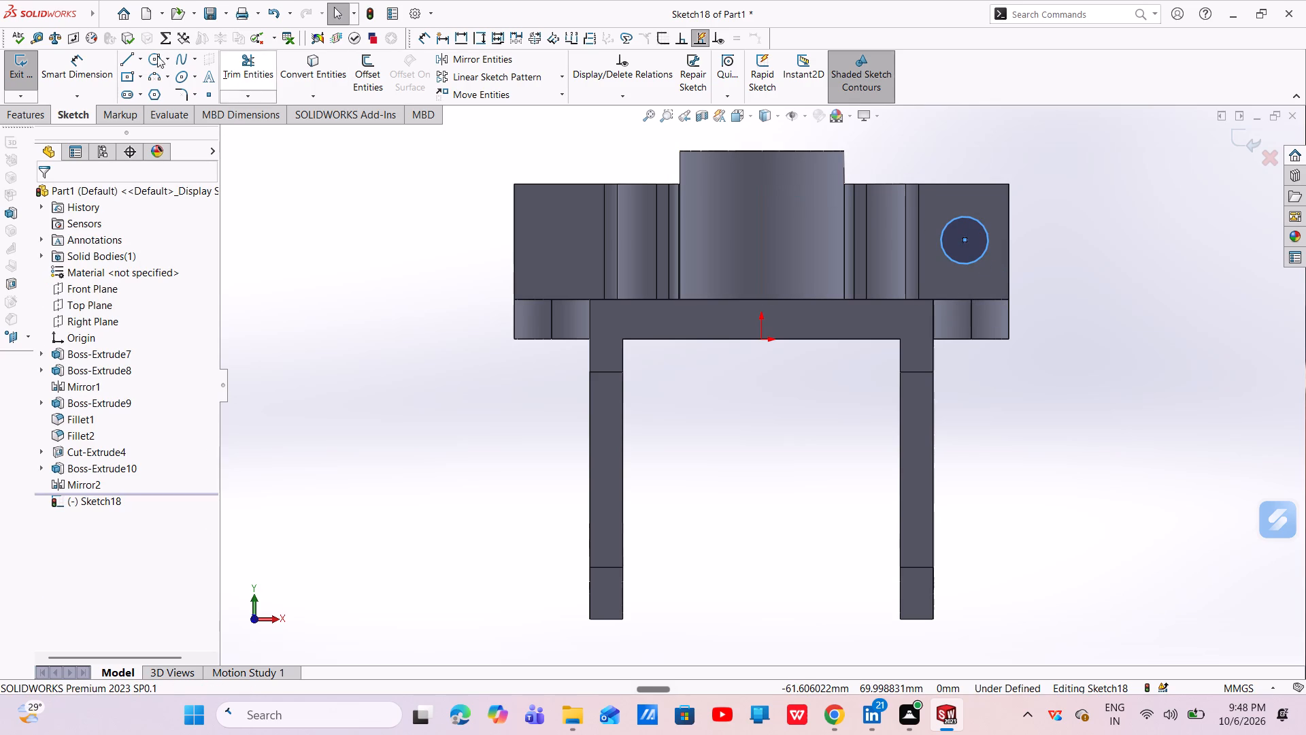
Dimension the circle's centre vertically at 23 mm above the wall face's lower outer corner.
{"action": "left_click", "coordinate": [78, 65]}
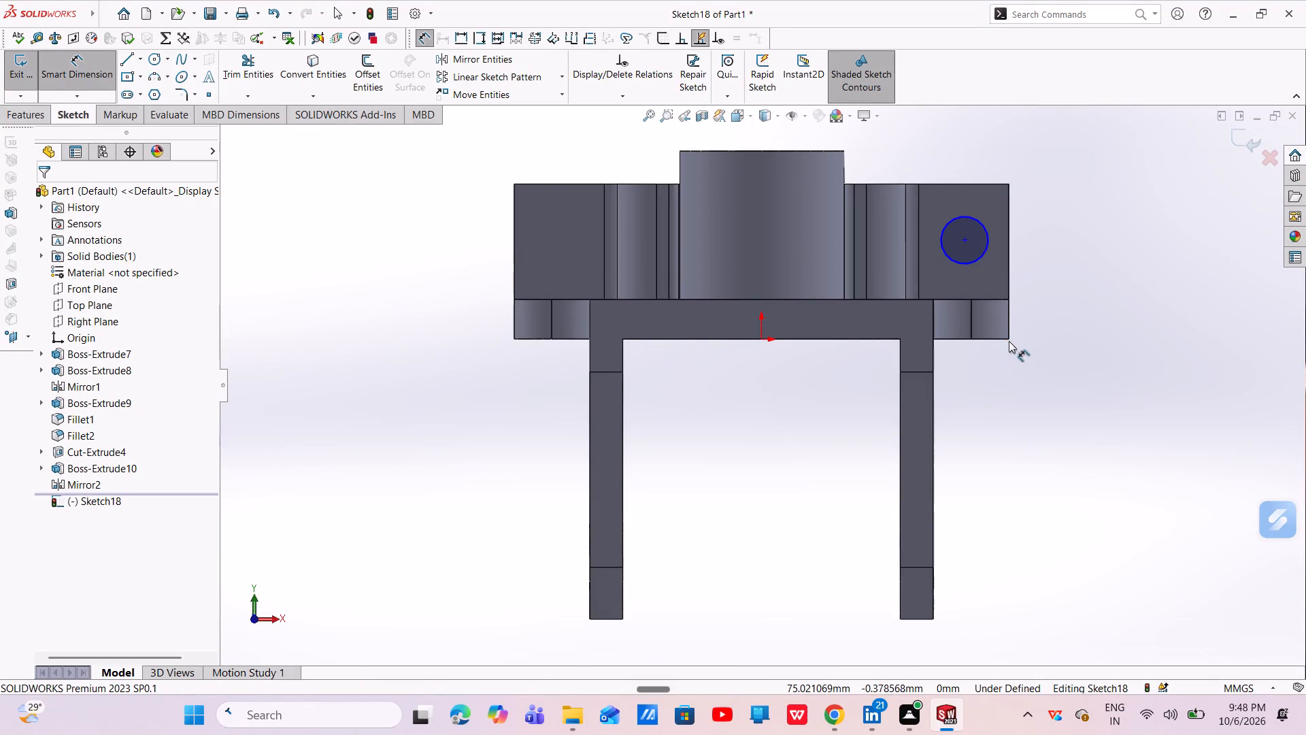
{"action": "middle_click_drag", "start_coordinate": [983, 301], "coordinate": [977, 364]}
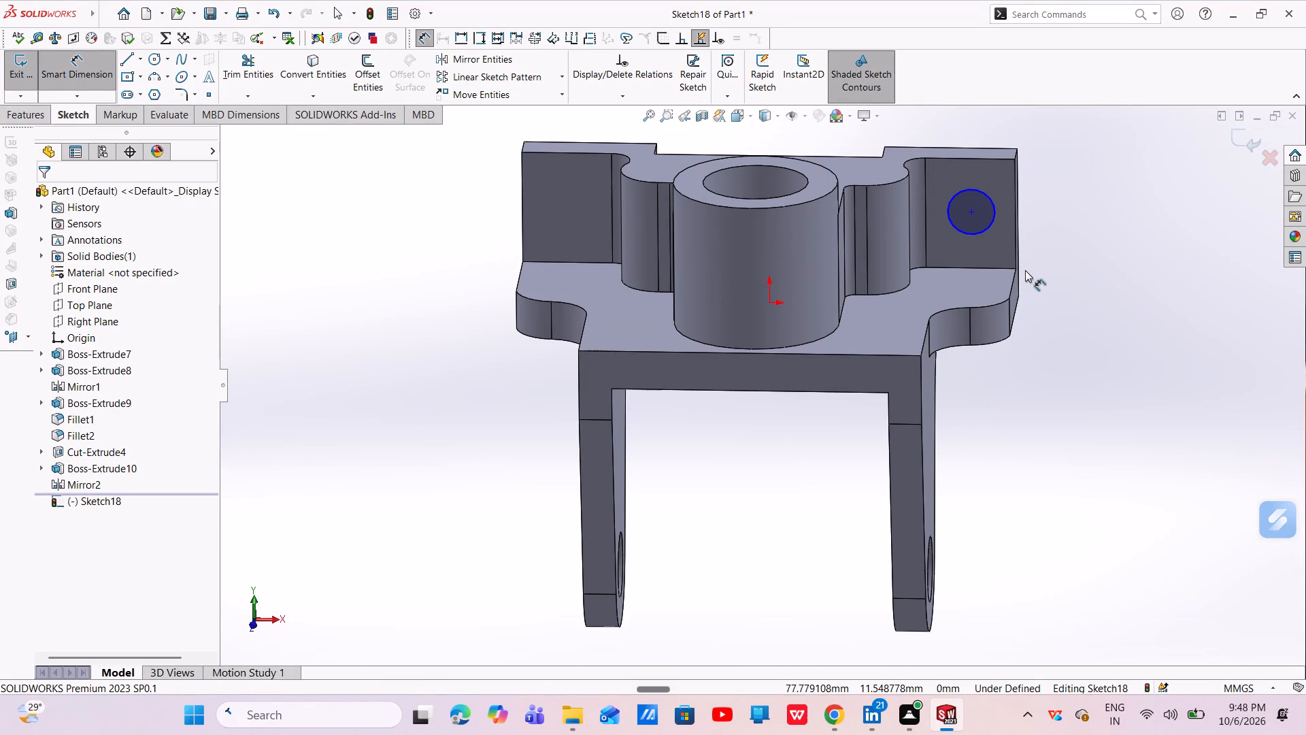
{"action": "left_click", "coordinate": [1016, 267]}
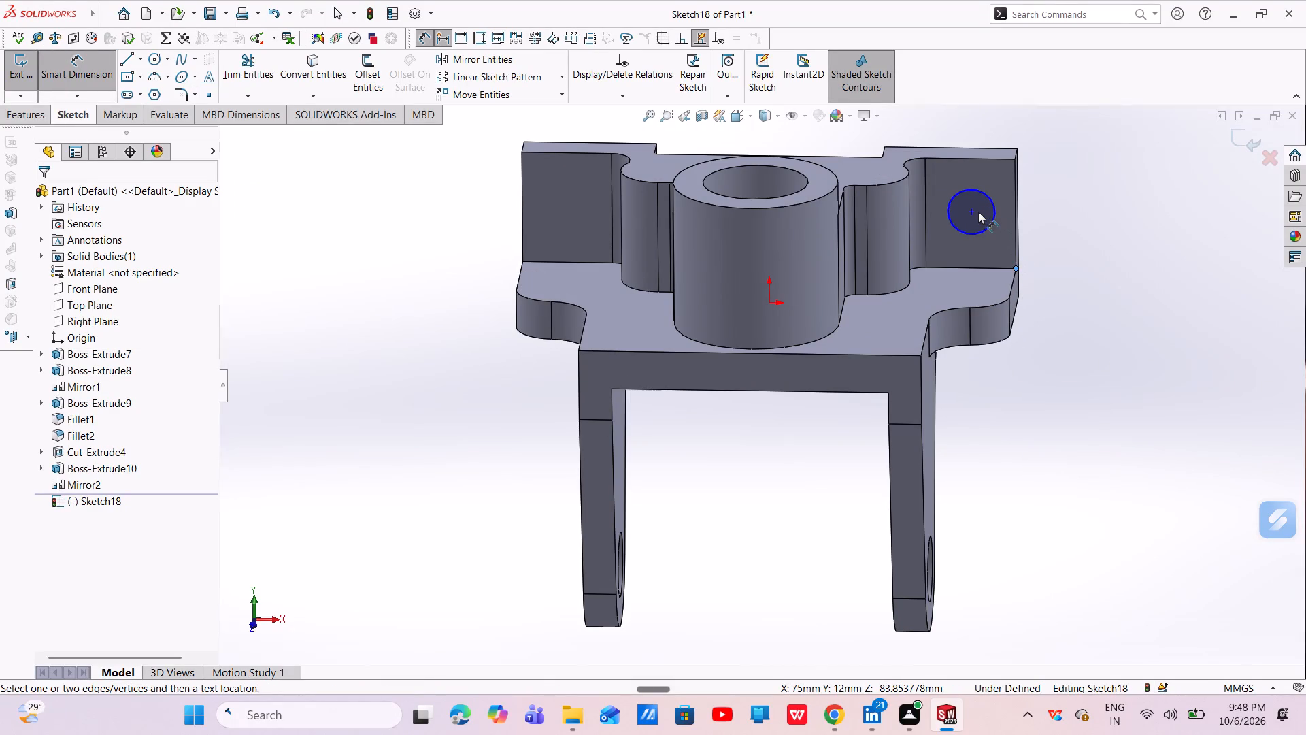
{"action": "left_click", "coordinate": [975, 210]}
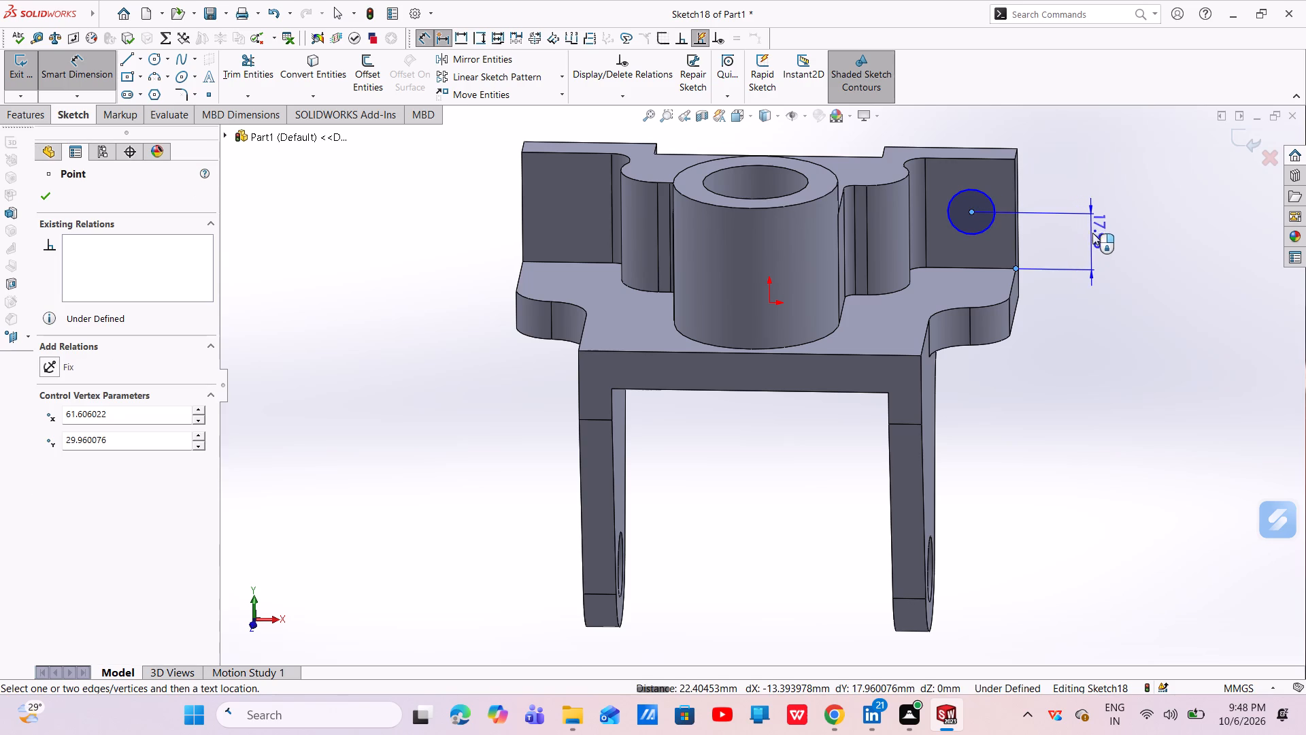
{"action": "left_click", "coordinate": [1093, 240]}
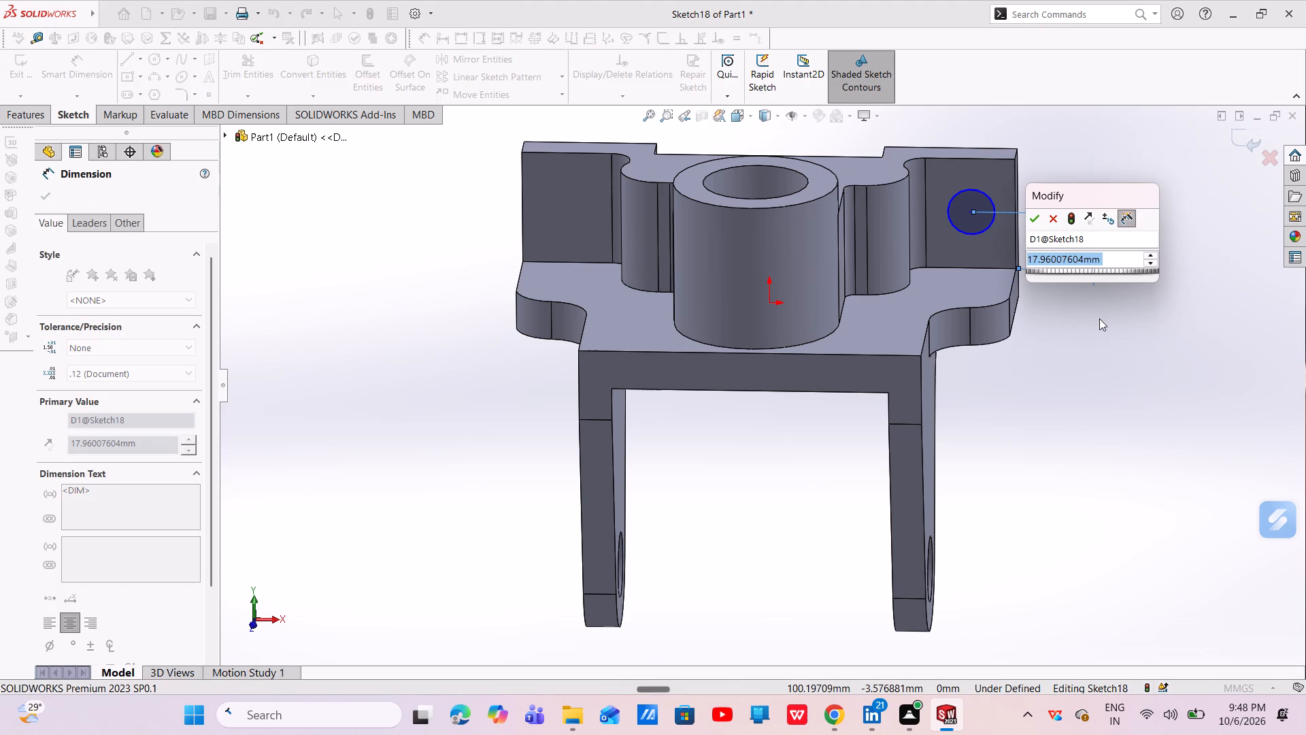
{"action": "key", "text": "BackSpace"}
{"action": "type", "text": "23"}
{"action": "key", "text": "Return"}
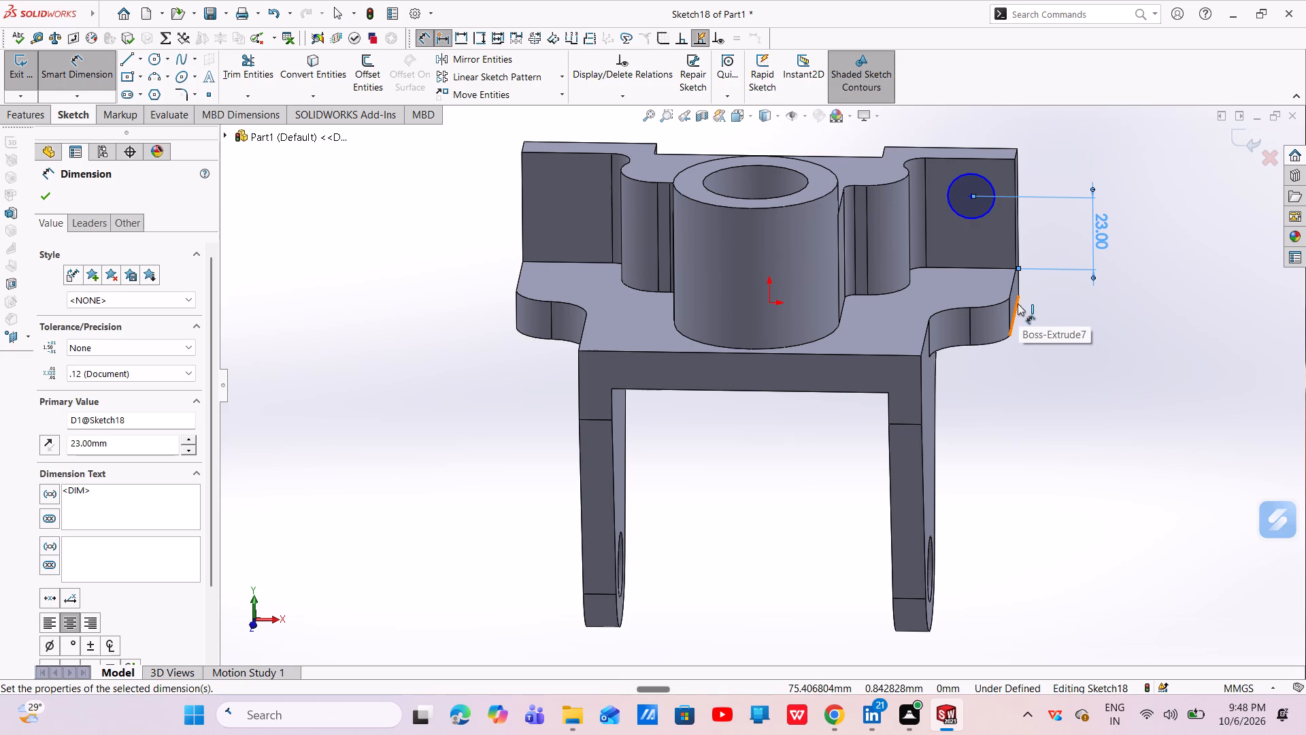
{"action": "key", "text": "Escape"}
{"action": "key", "text": "Escape"}
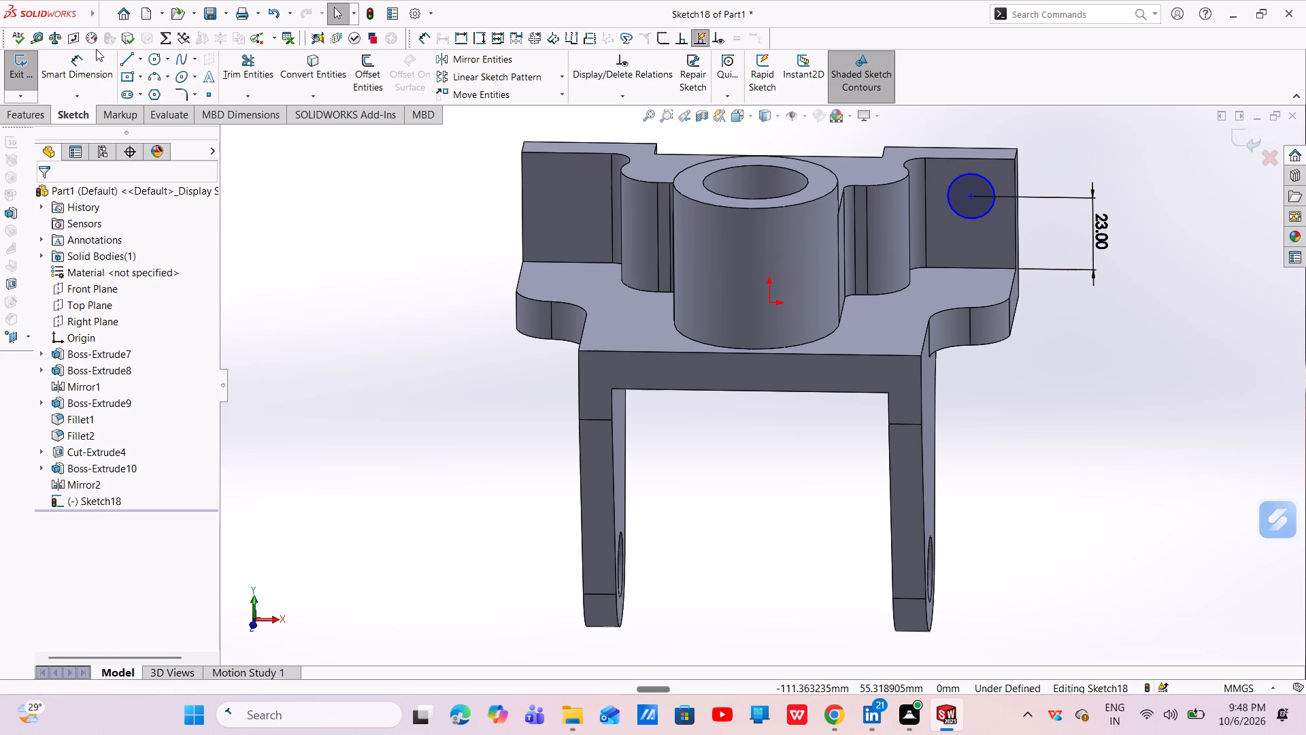
Dimension the circle's diameter as 10 mm.
{"action": "left_click", "coordinate": [98, 61]}
{"action": "left_click", "coordinate": [986, 211]}
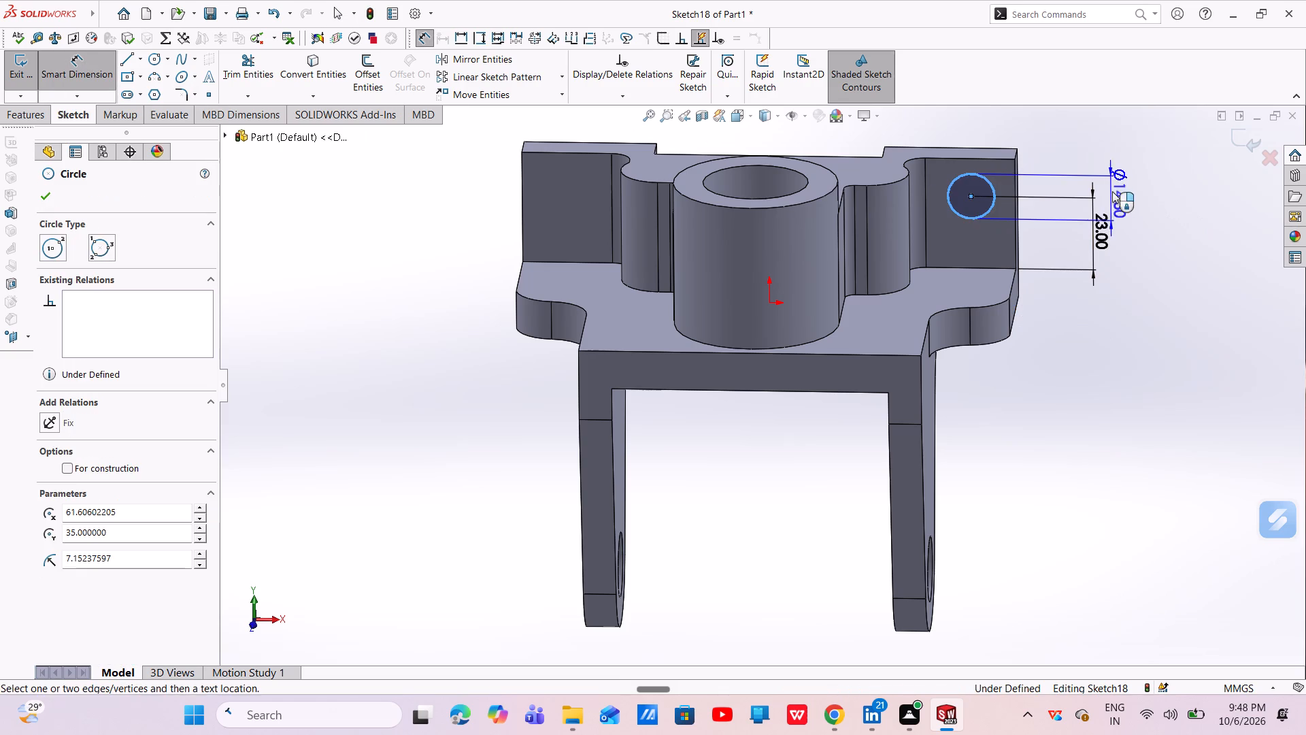
{"action": "left_click", "coordinate": [1129, 191]}
{"action": "key", "text": "BackSpace"}
{"action": "key", "text": "BackSpace"}
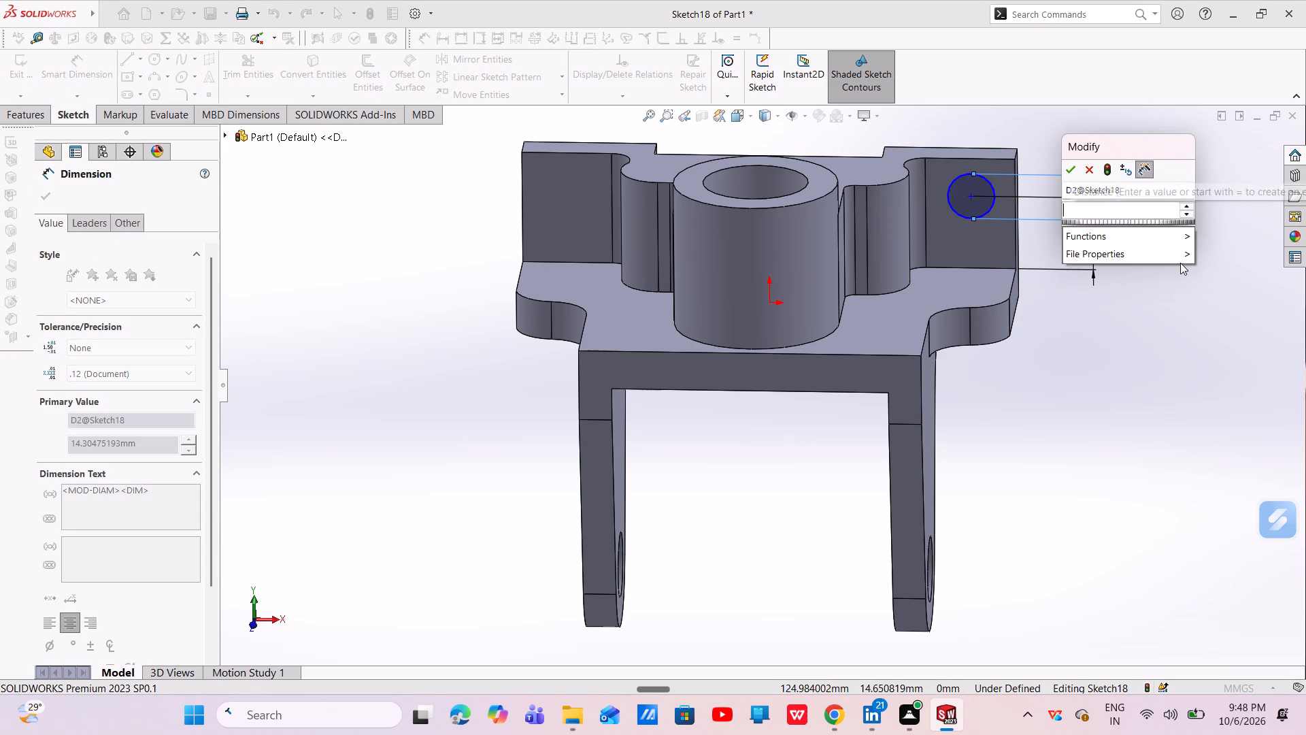
{"action": "type", "text": "10"}
{"action": "key", "text": "Return"}
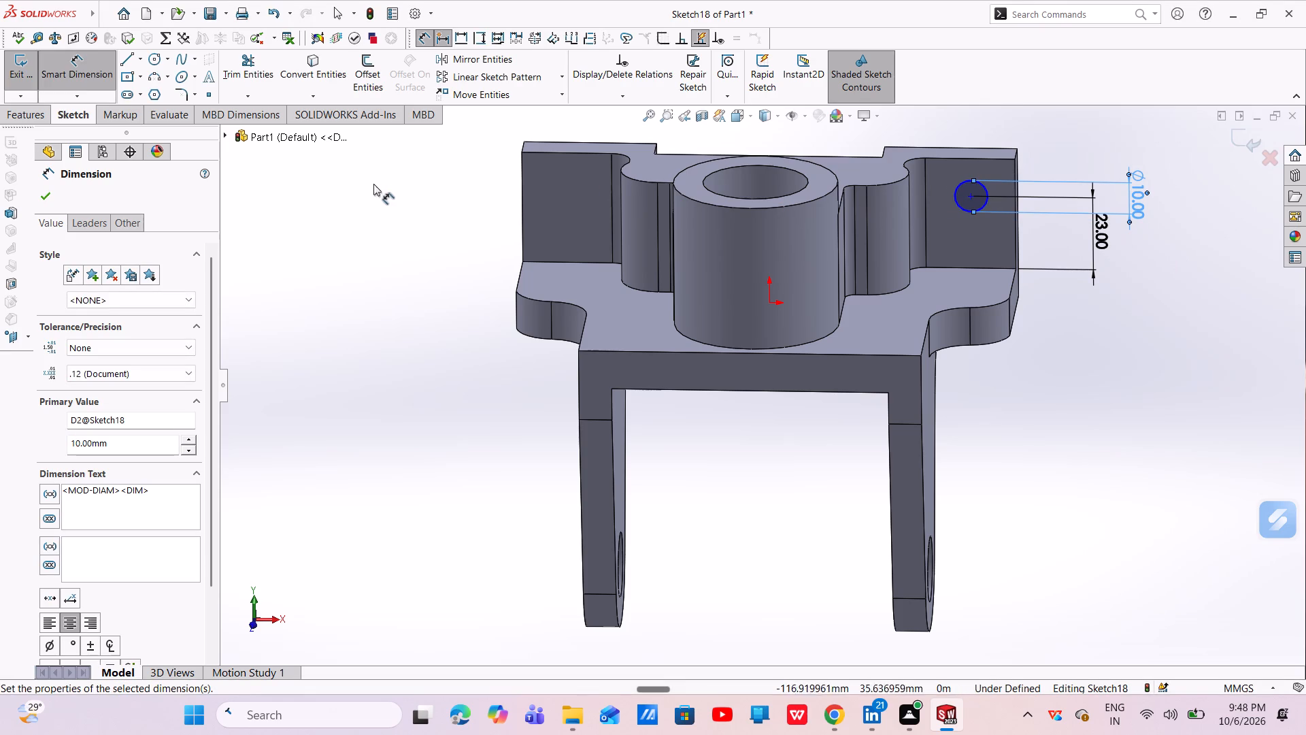
{"action": "left_click", "coordinate": [41, 199]}
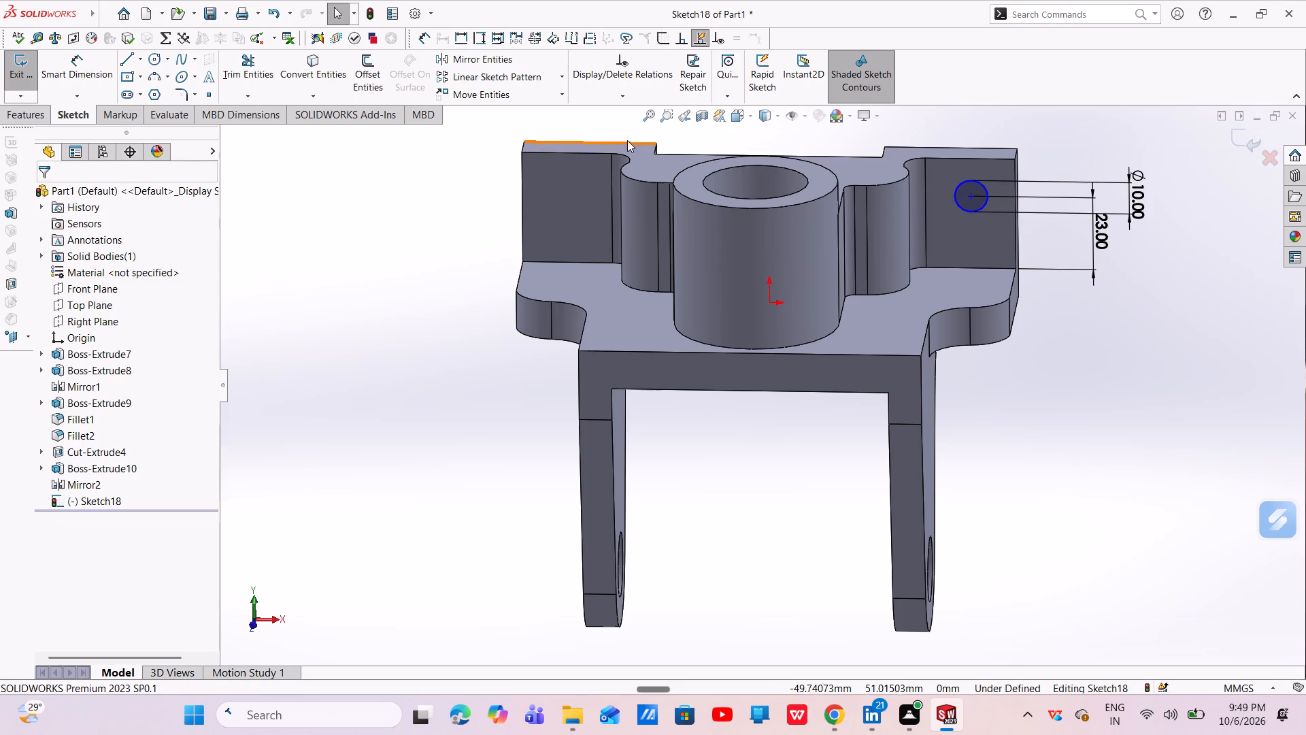
Mirror the 10 mm sketch circle about the Right Plane, keeping the original as a copy.
{"action": "left_click", "coordinate": [502, 63]}
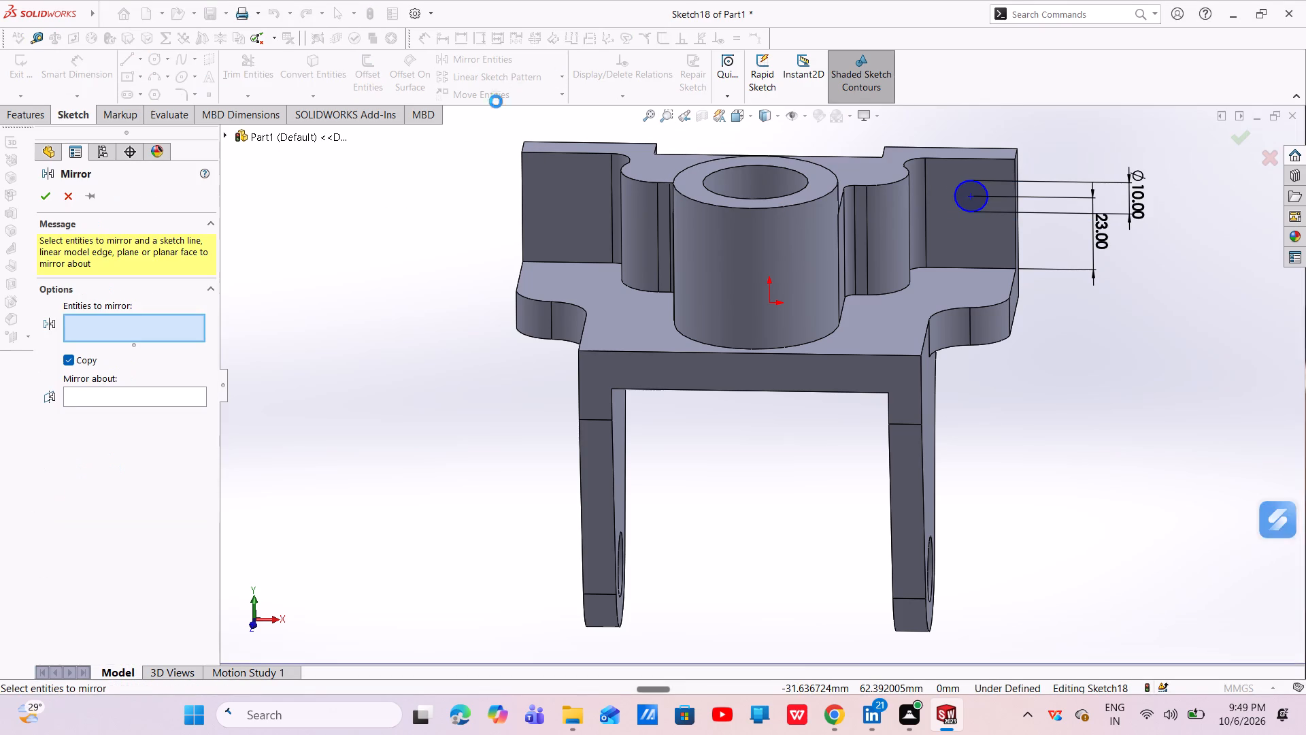
{"action": "left_click", "coordinate": [90, 323]}
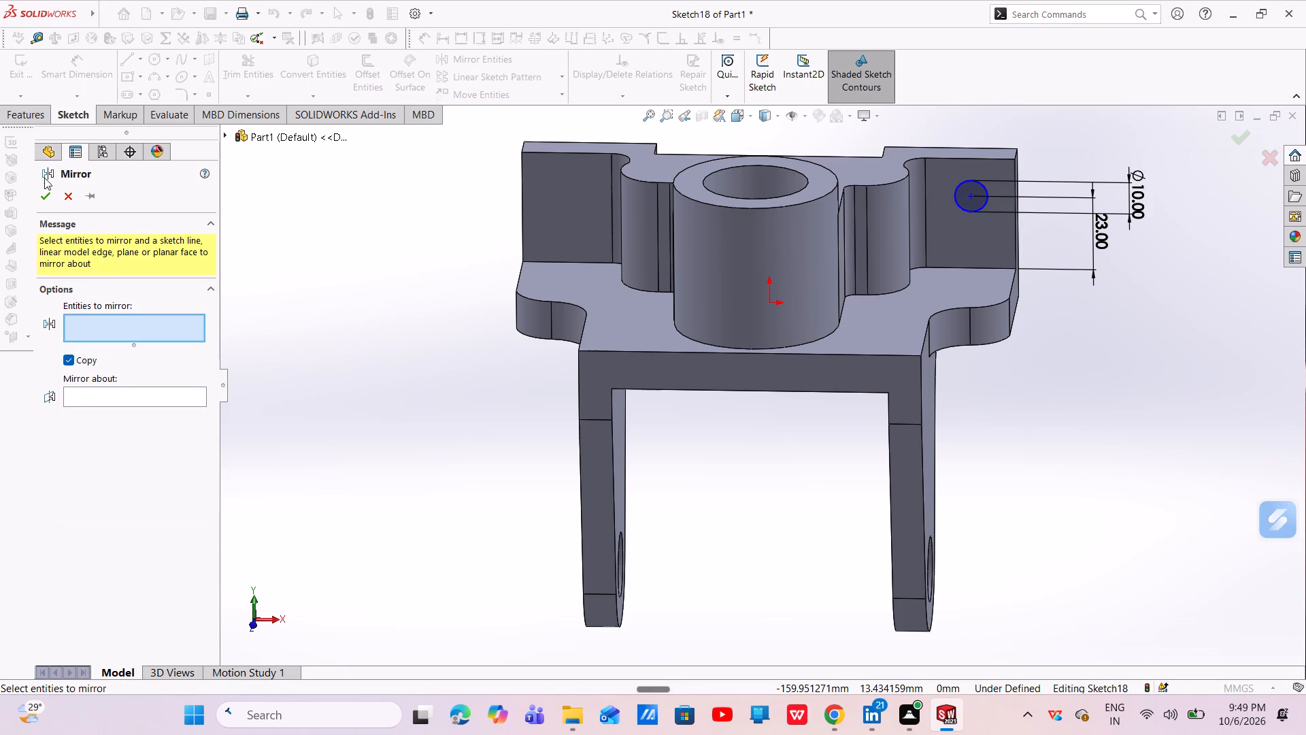
{"action": "left_click", "coordinate": [46, 155]}
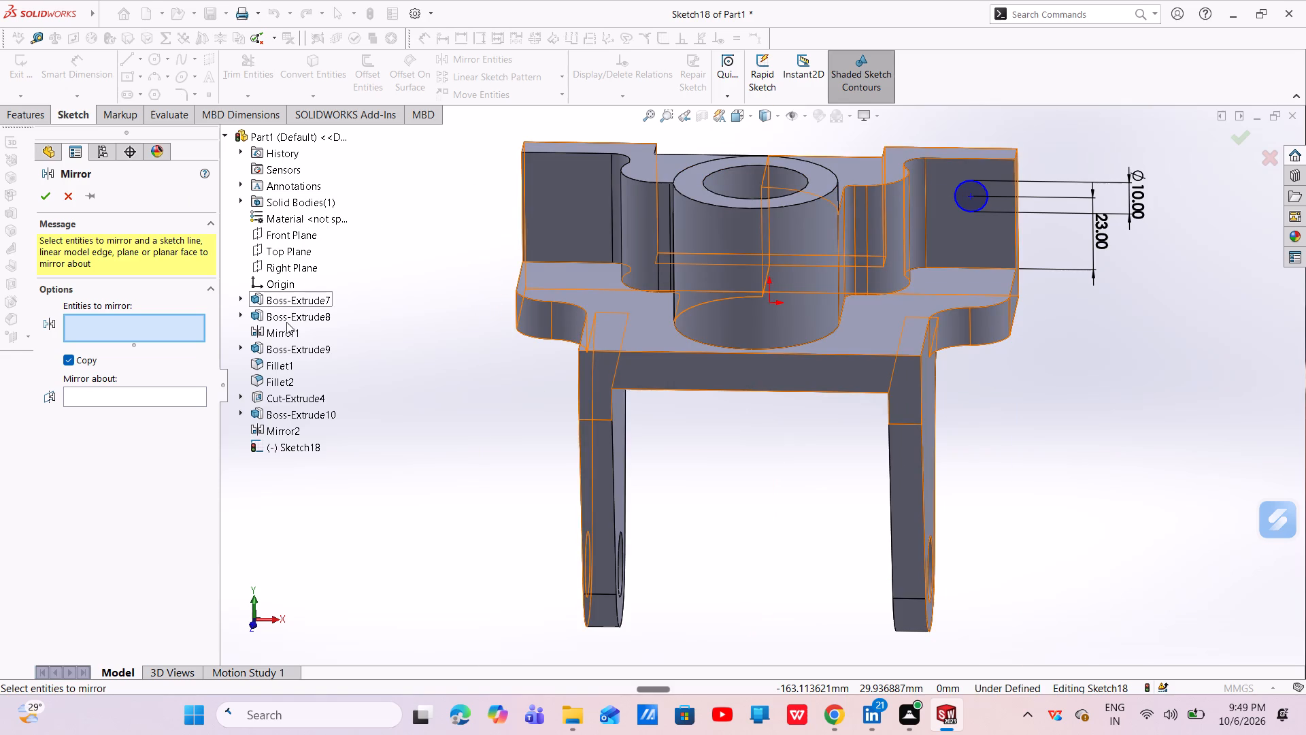
{"action": "left_click", "coordinate": [972, 182]}
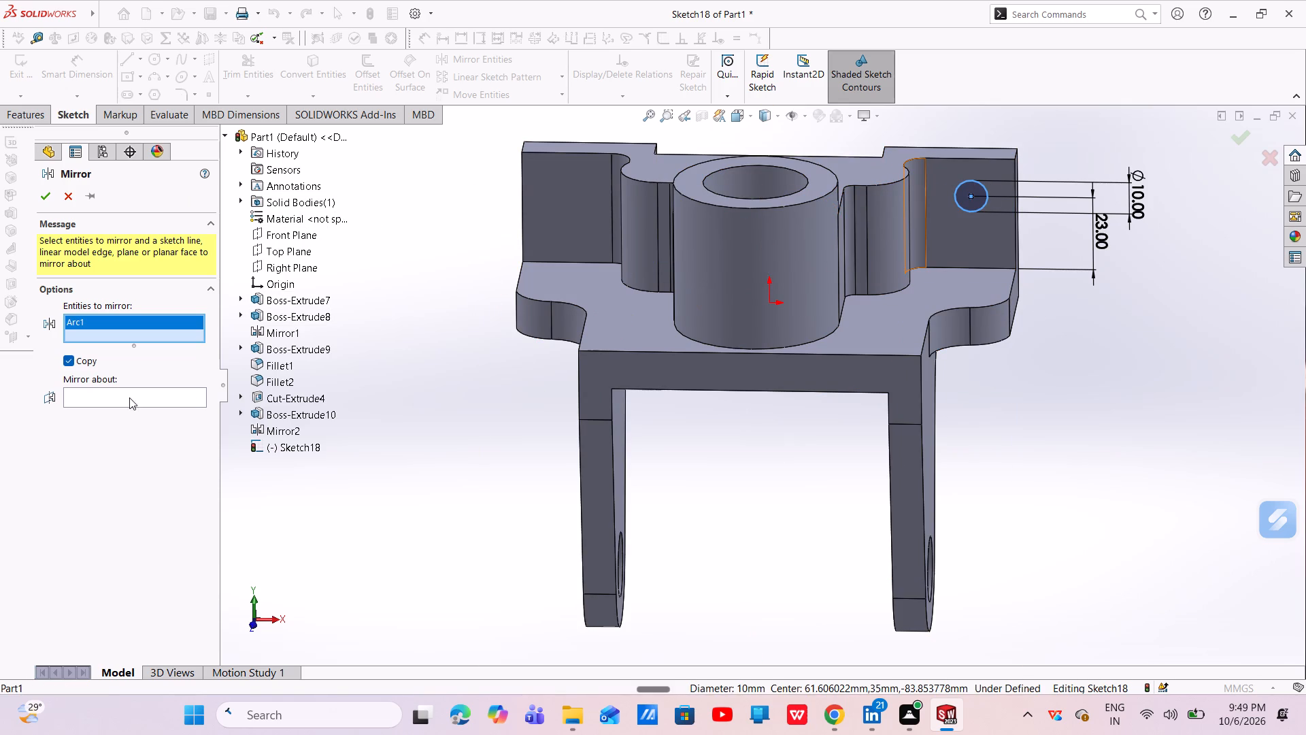
{"action": "left_click", "coordinate": [107, 397]}
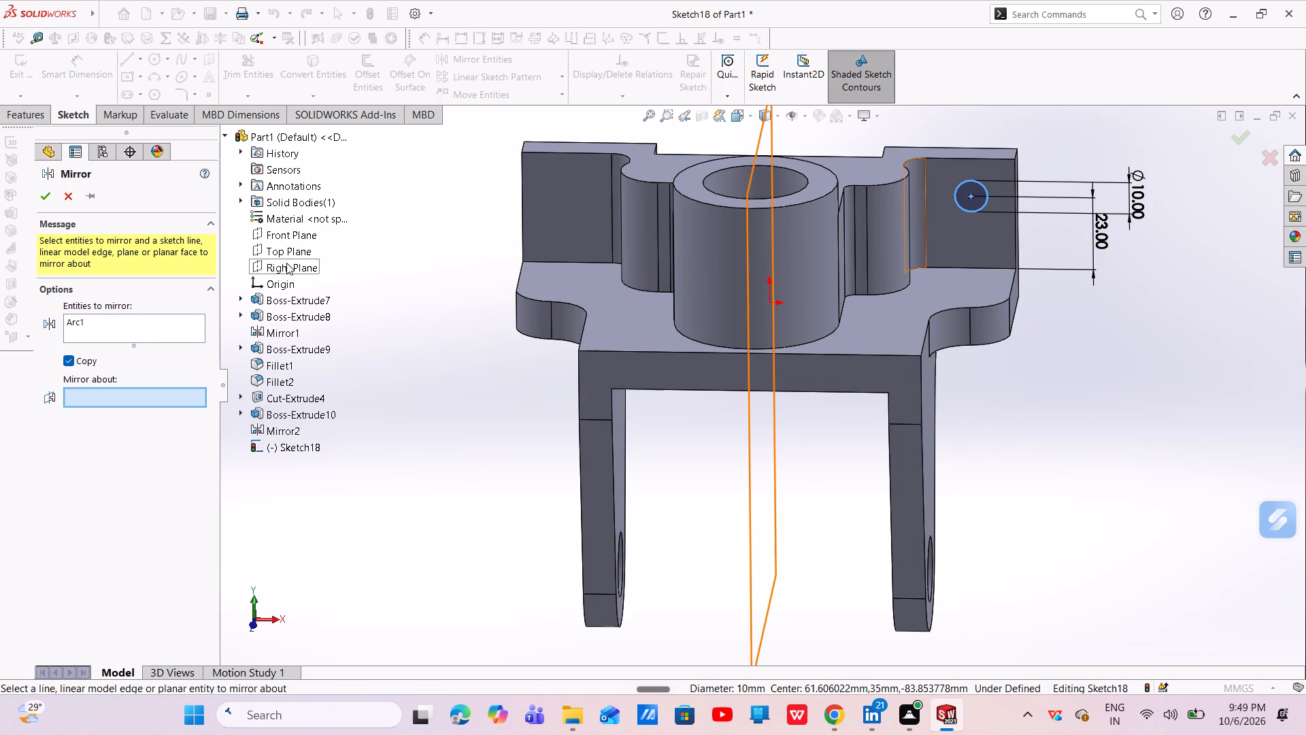
{"action": "left_click", "coordinate": [286, 263]}
{"action": "left_click", "coordinate": [45, 198]}
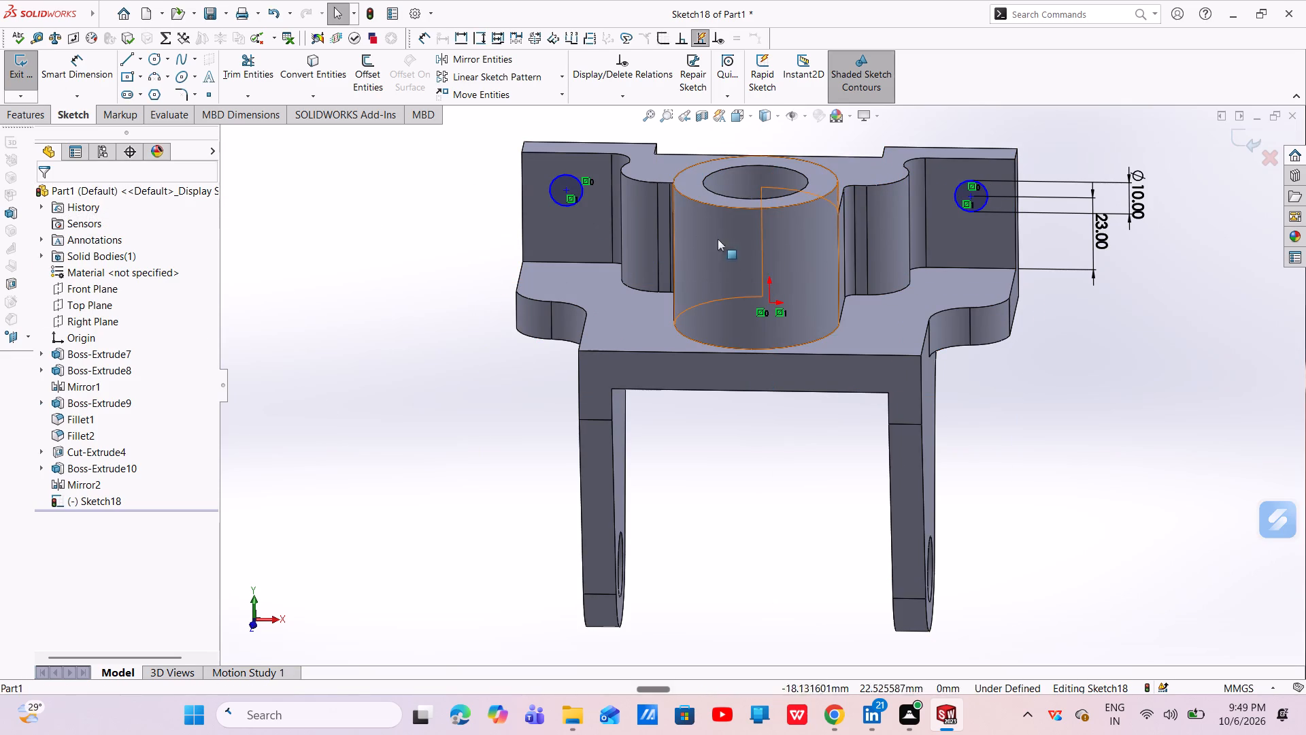
Cut-extrude both 10 mm circles through the back wall as a blind cut 10 mm deep.
{"action": "left_click", "coordinate": [37, 116]}
{"action": "left_click", "coordinate": [30, 86]}
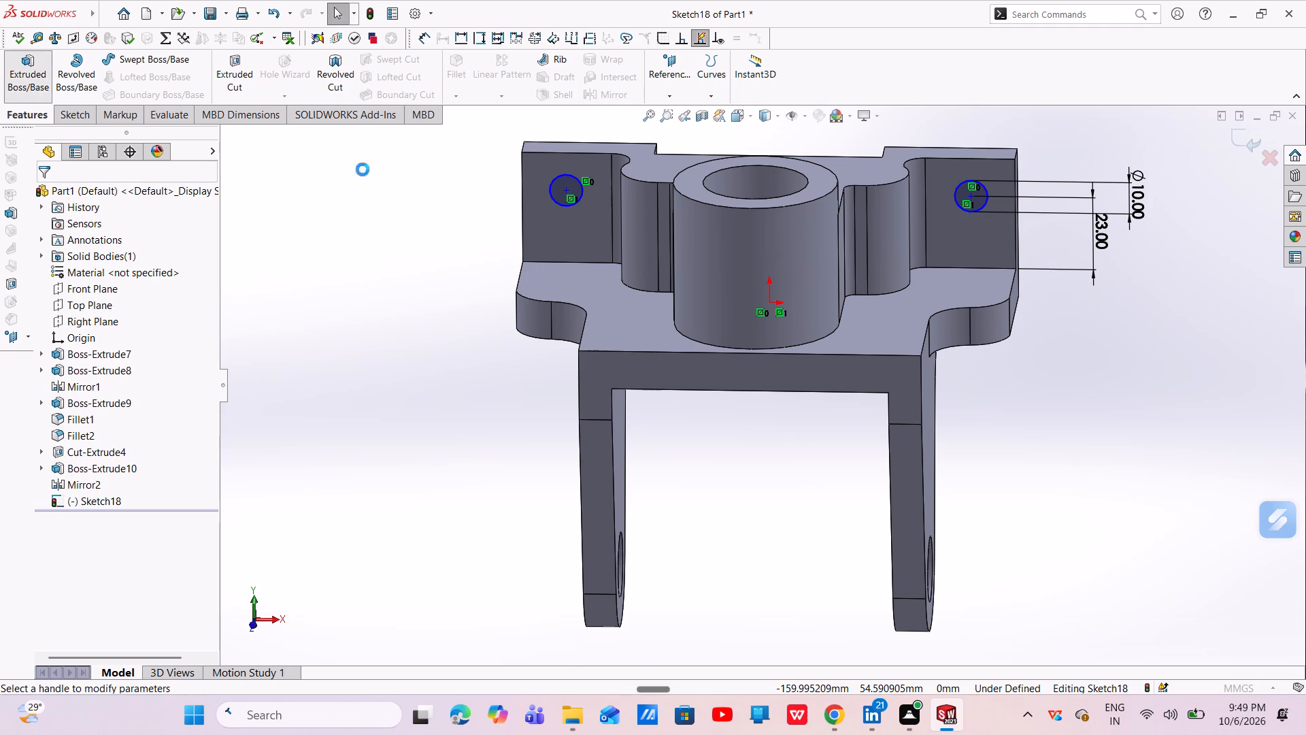
{"action": "left_click", "coordinate": [71, 191]}
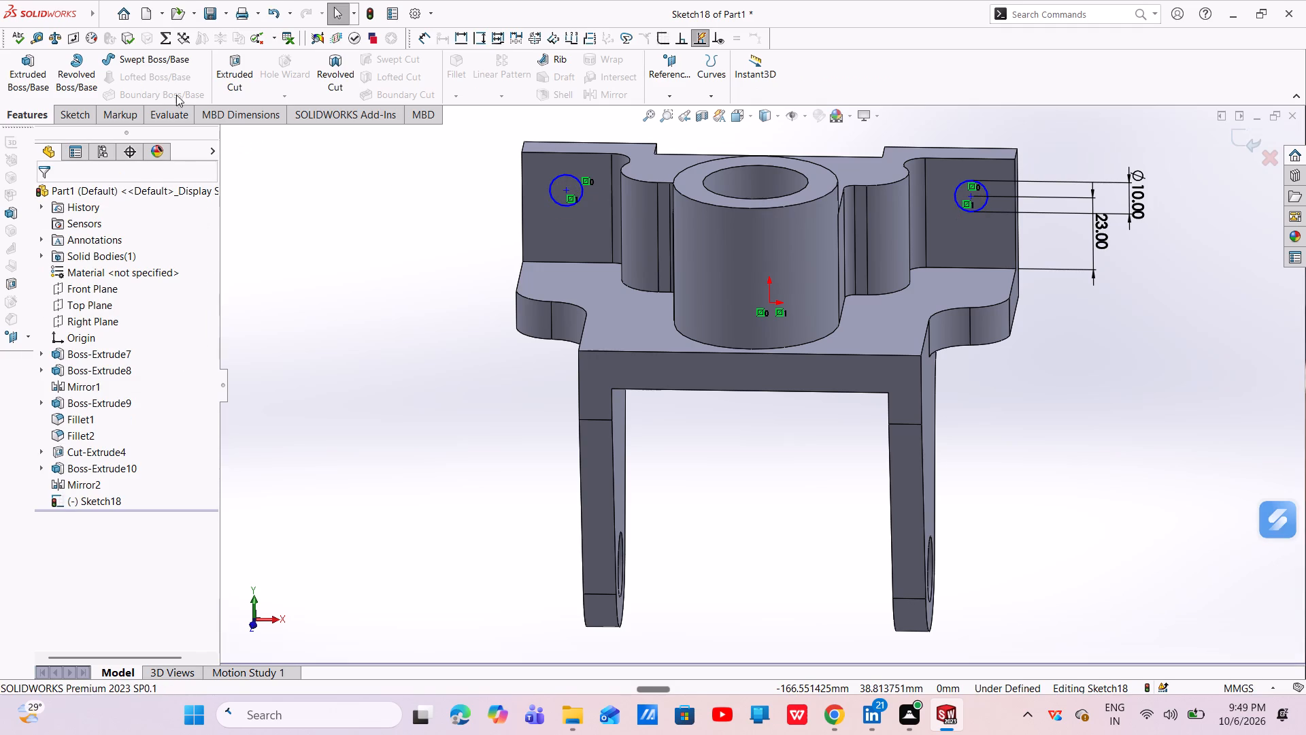
{"action": "left_click", "coordinate": [240, 67]}
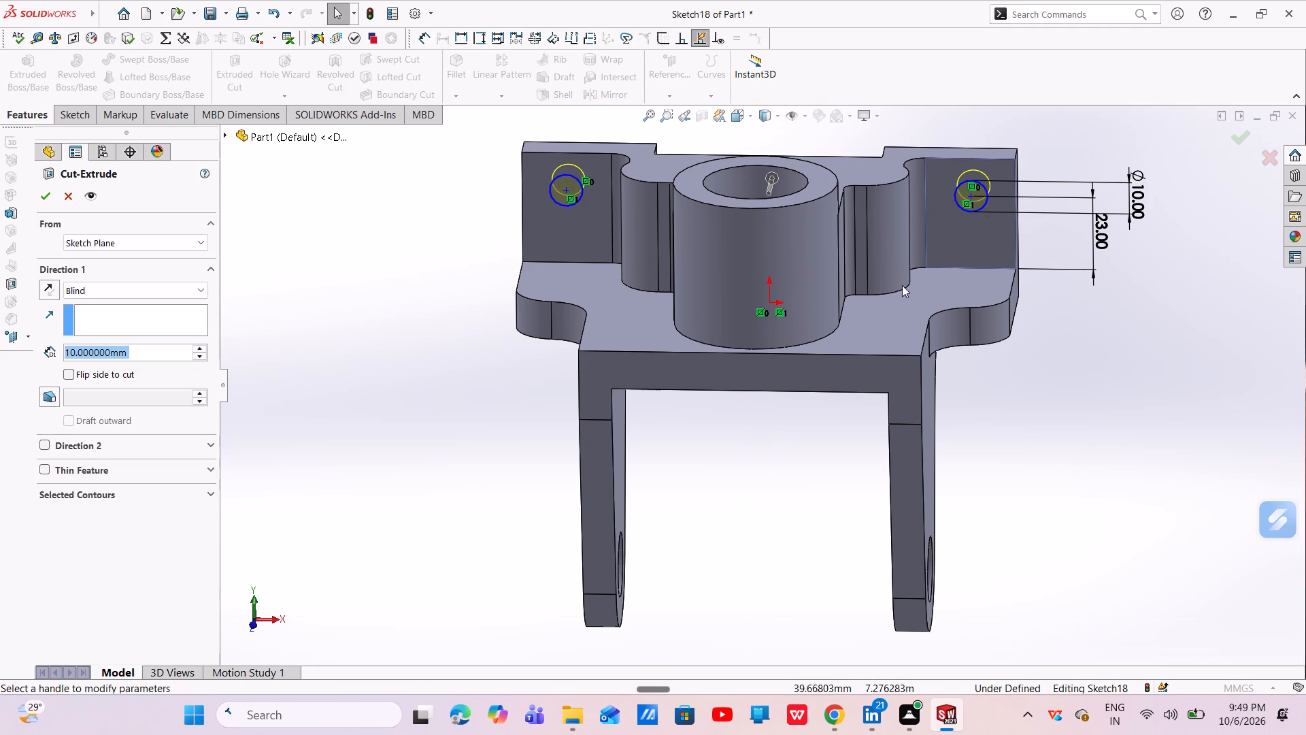
{"action": "middle_click_drag", "start_coordinate": [907, 290], "coordinate": [809, 392]}
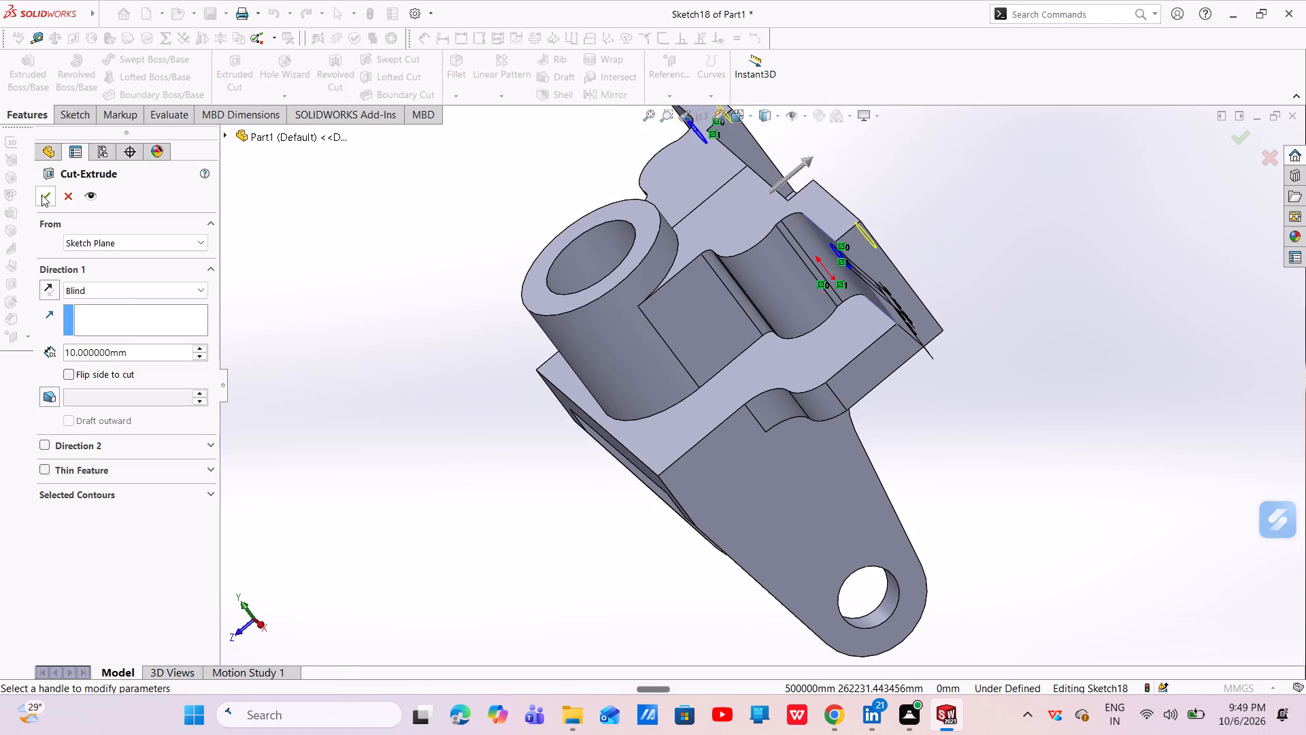
{"action": "left_click", "coordinate": [44, 198]}
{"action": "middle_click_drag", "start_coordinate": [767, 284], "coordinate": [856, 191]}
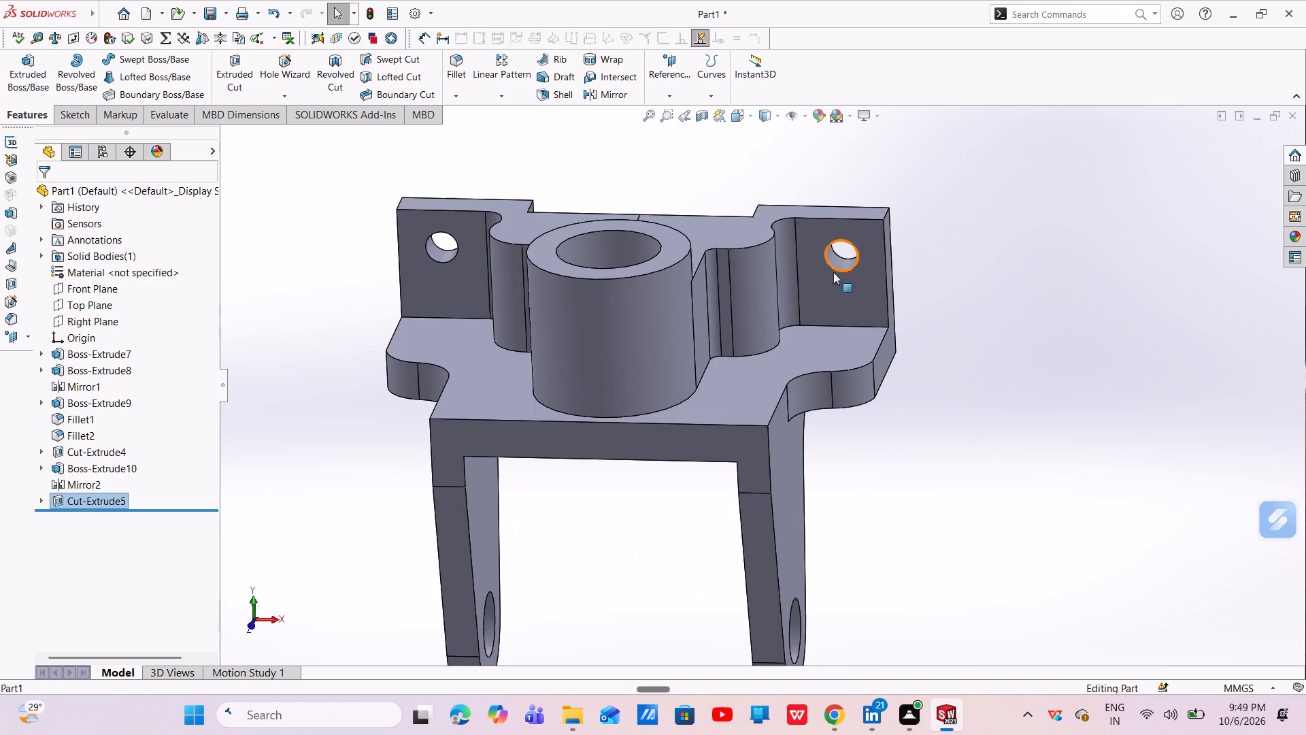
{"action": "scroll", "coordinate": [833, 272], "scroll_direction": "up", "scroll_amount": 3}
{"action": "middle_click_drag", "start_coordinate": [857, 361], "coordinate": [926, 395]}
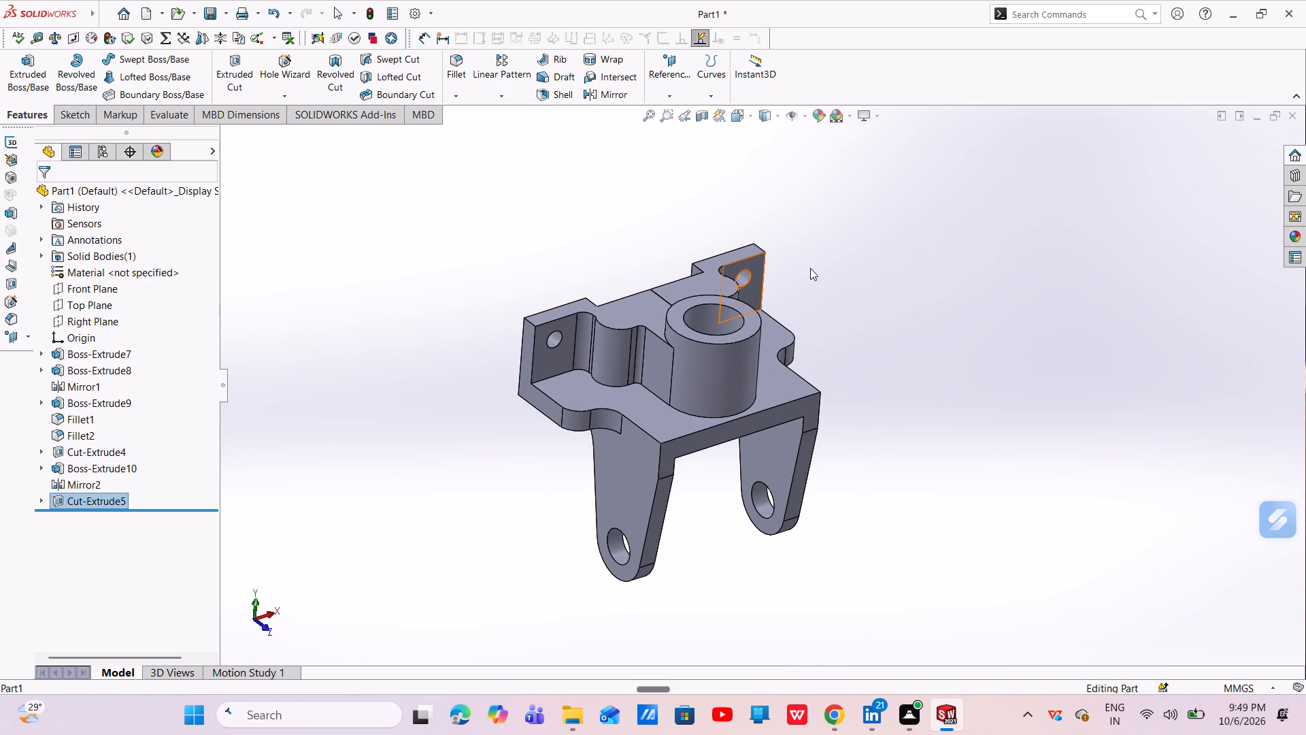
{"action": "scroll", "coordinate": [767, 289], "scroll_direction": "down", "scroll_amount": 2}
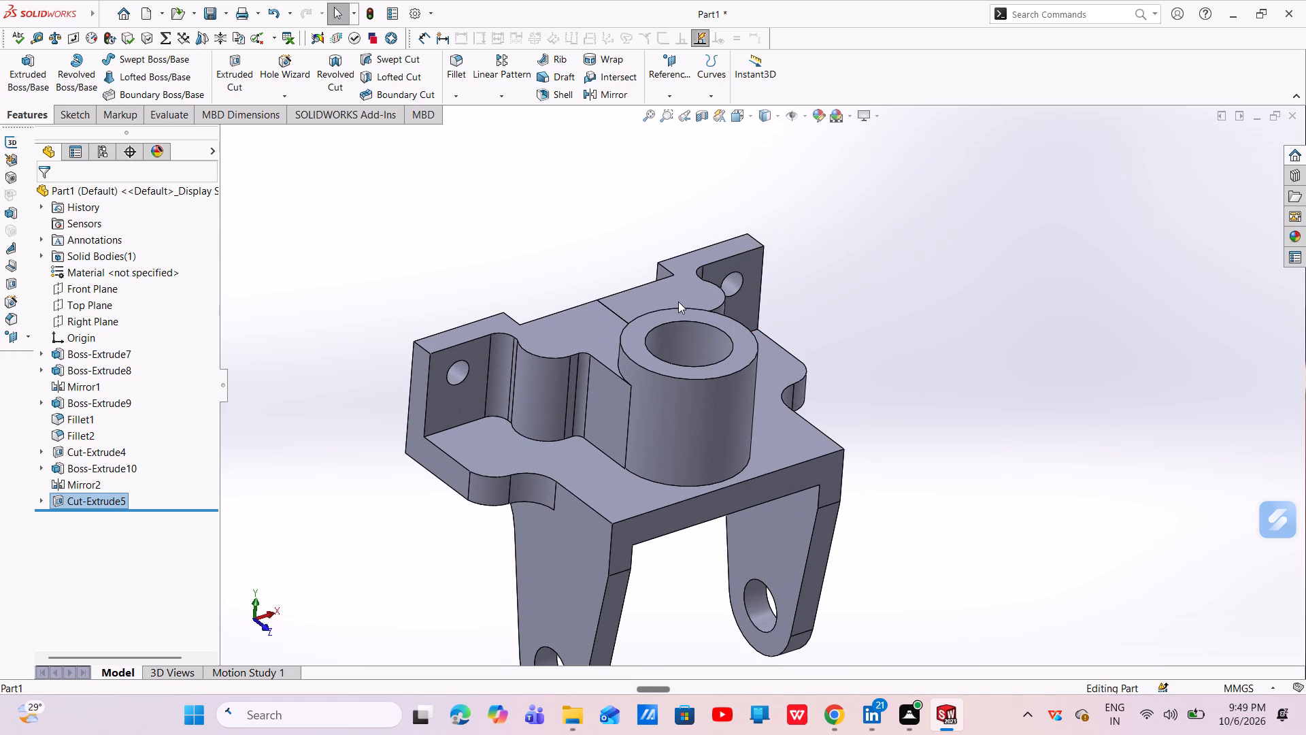
Save the finished bracket part as design_15 in the Desktop's New folder.
{"action": "middle_click_drag", "start_coordinate": [773, 414], "coordinate": [656, 476]}
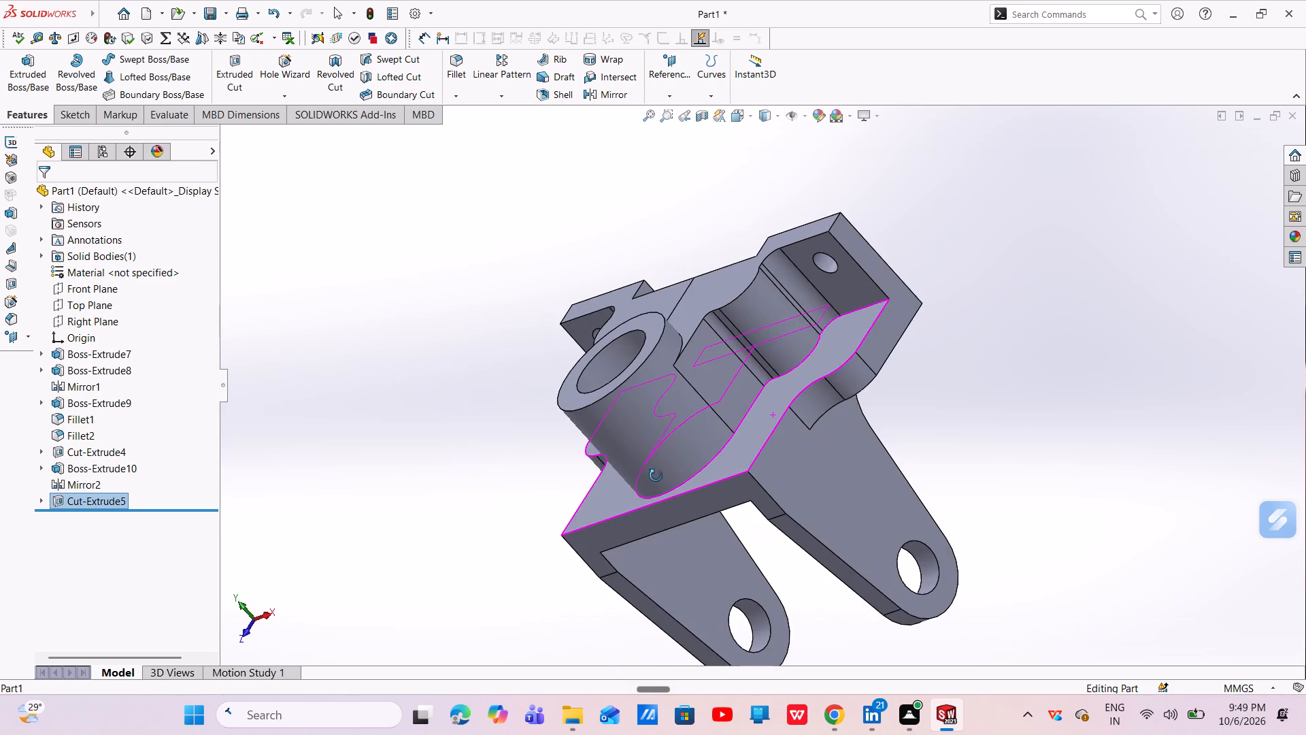
{"action": "middle_click_drag", "start_coordinate": [656, 476], "coordinate": [712, 368]}
{"action": "scroll", "coordinate": [777, 526], "scroll_direction": "up", "scroll_amount": 4}
{"action": "middle_click_drag", "start_coordinate": [722, 376], "coordinate": [805, 518]}
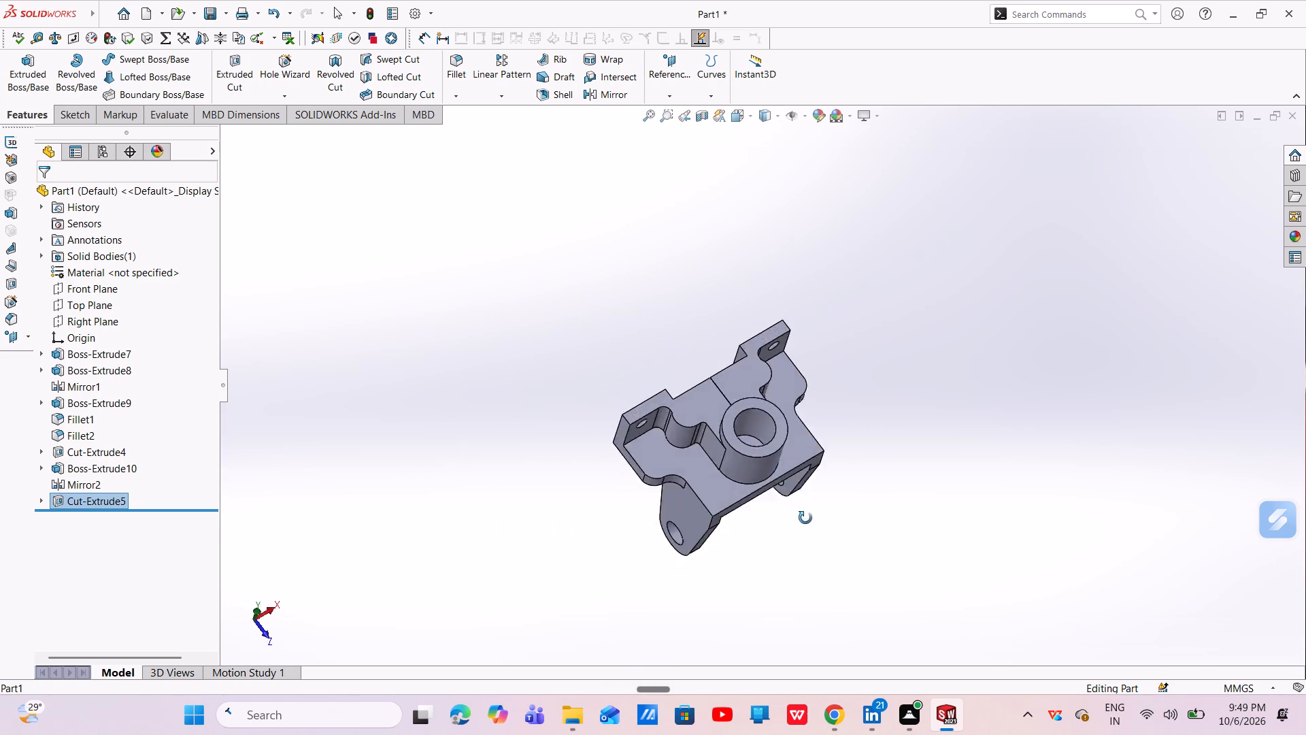
{"action": "middle_click_drag", "start_coordinate": [805, 518], "coordinate": [959, 485]}
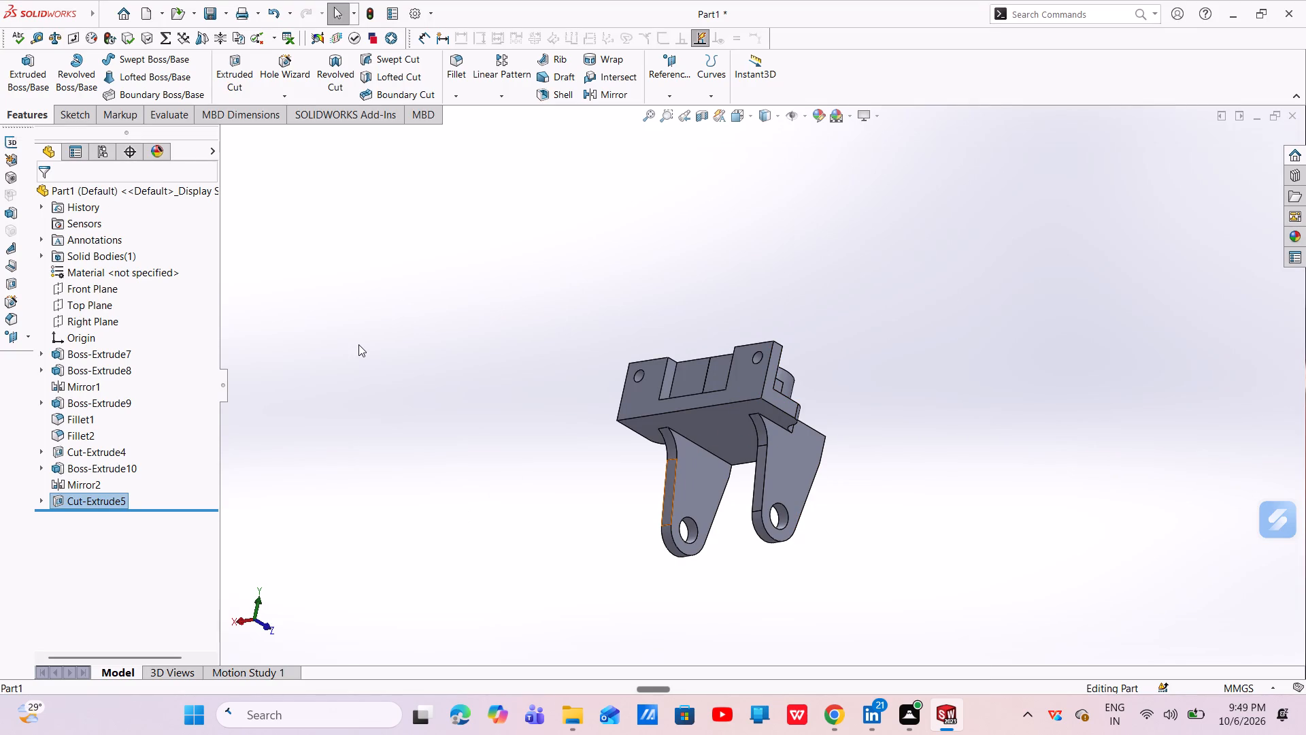
{"action": "key", "text": "ctrl+s"}
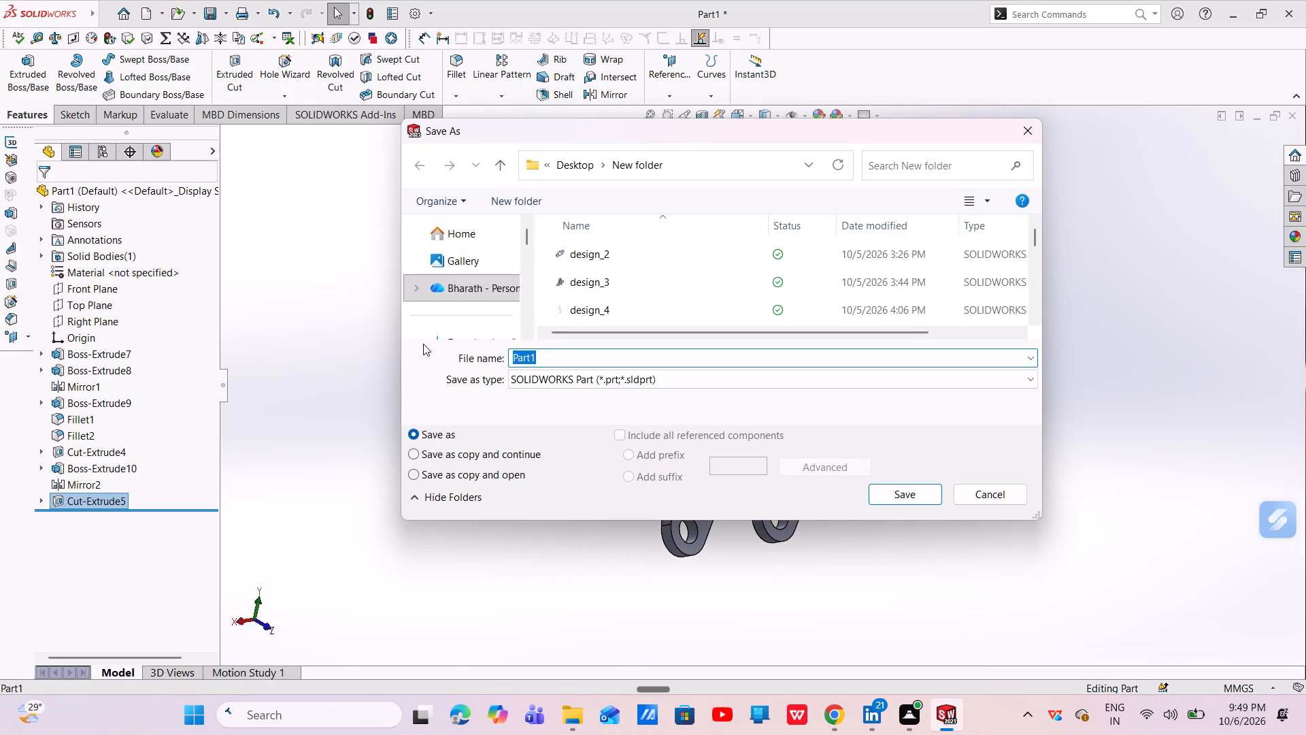
{"action": "key", "text": "BackSpace"}
{"action": "type", "text": "design"}
{"action": "type", "text": "_15"}
{"action": "key", "text": "Return"}
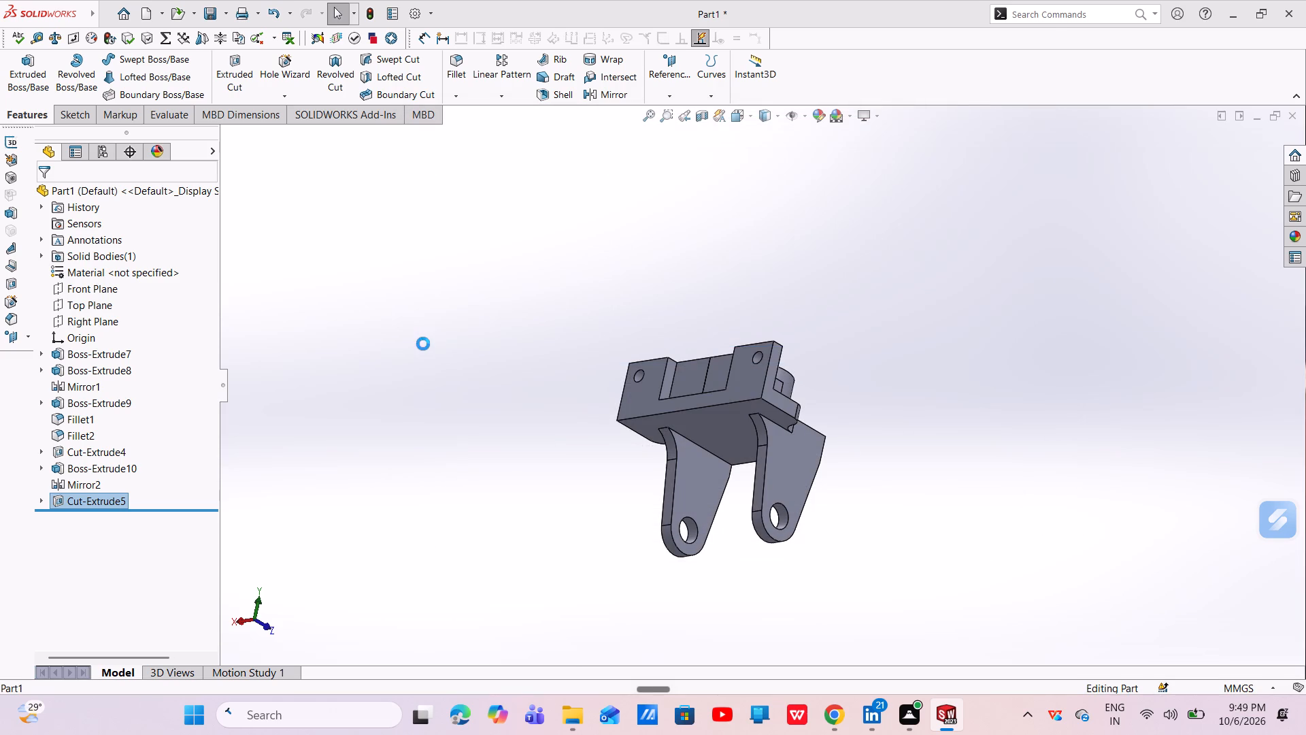
Export a copy of the part as a PDF (Adobe Portable Document Format) named design_15 in the same folder.
{"action": "left_click", "coordinate": [229, 16]}
{"action": "left_click", "coordinate": [246, 53]}
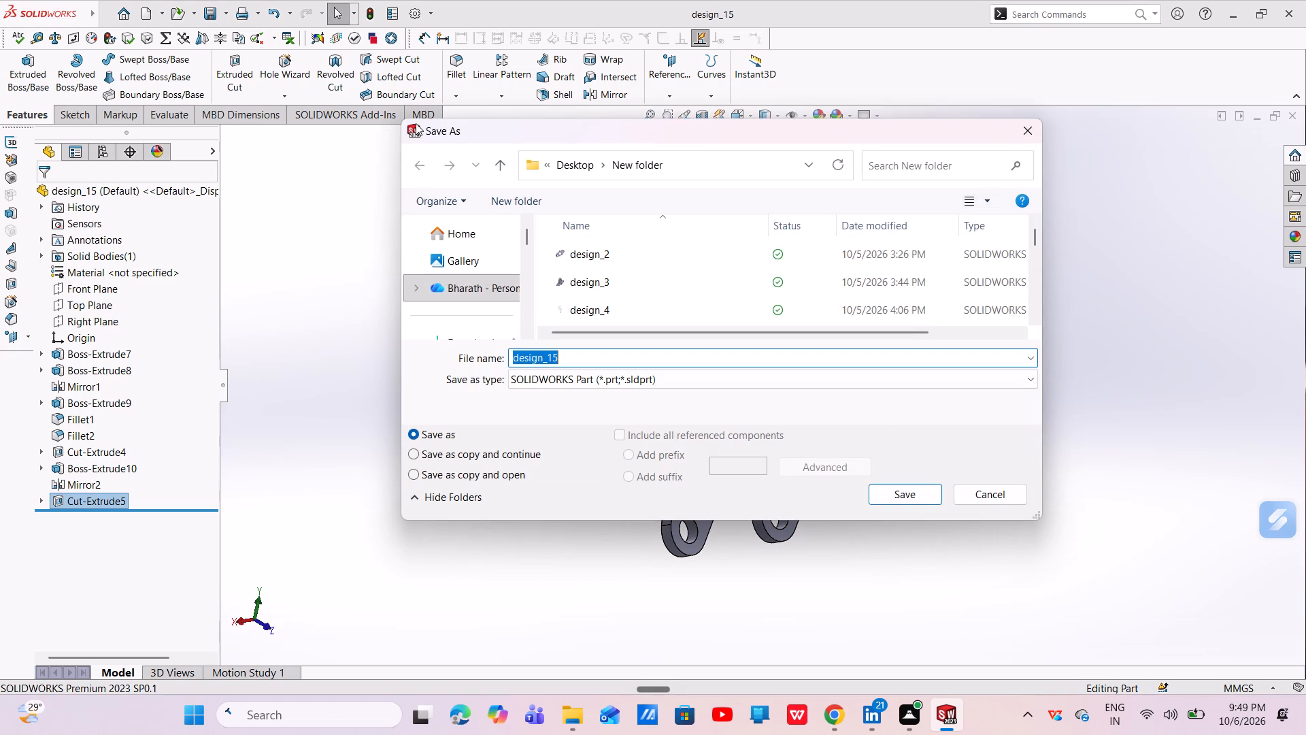
{"action": "left_click", "coordinate": [677, 369]}
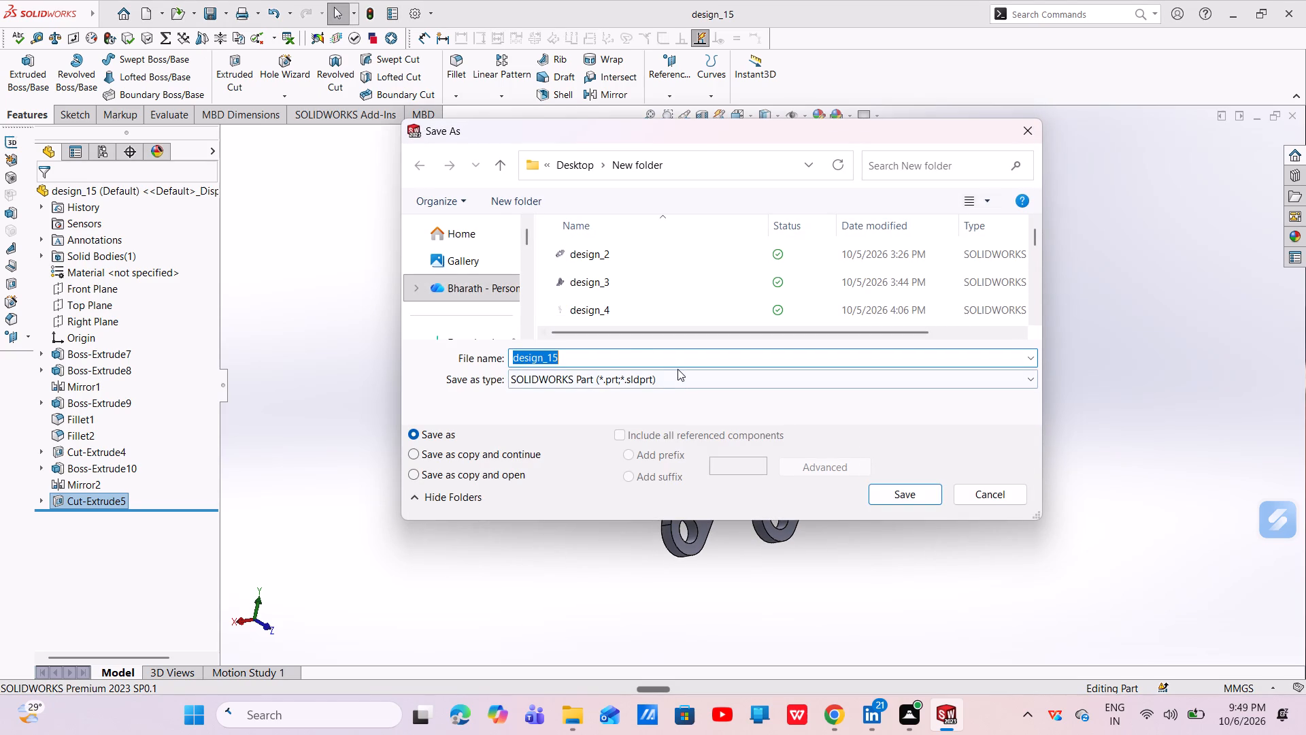
{"action": "left_click", "coordinate": [678, 372]}
{"action": "left_click", "coordinate": [669, 107]}
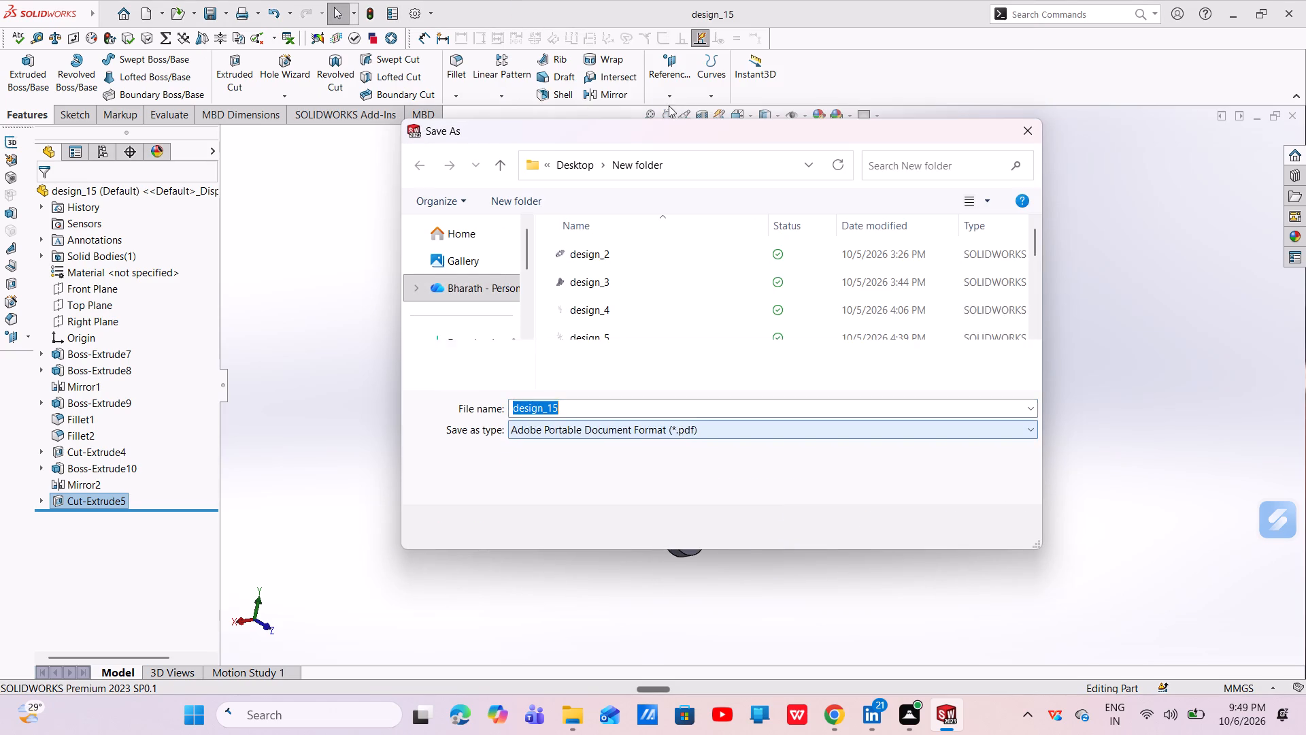
{"action": "left_click", "coordinate": [910, 526]}
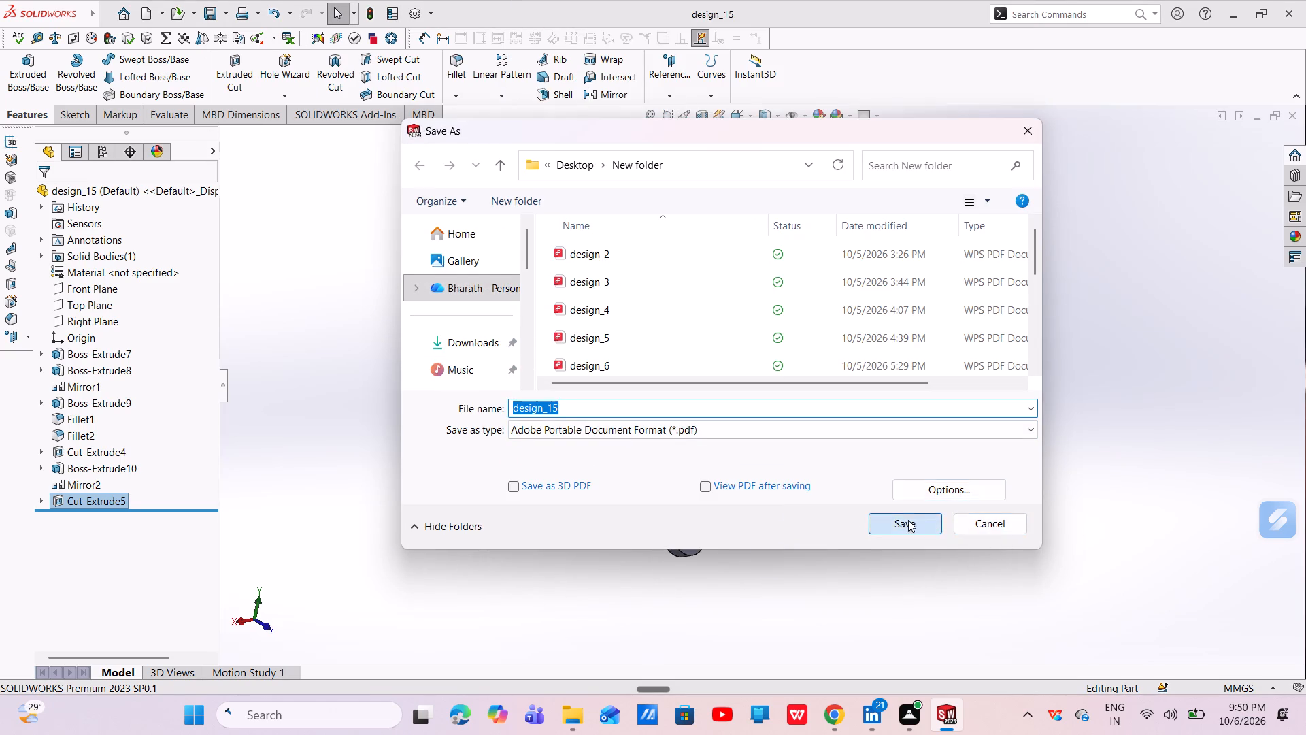
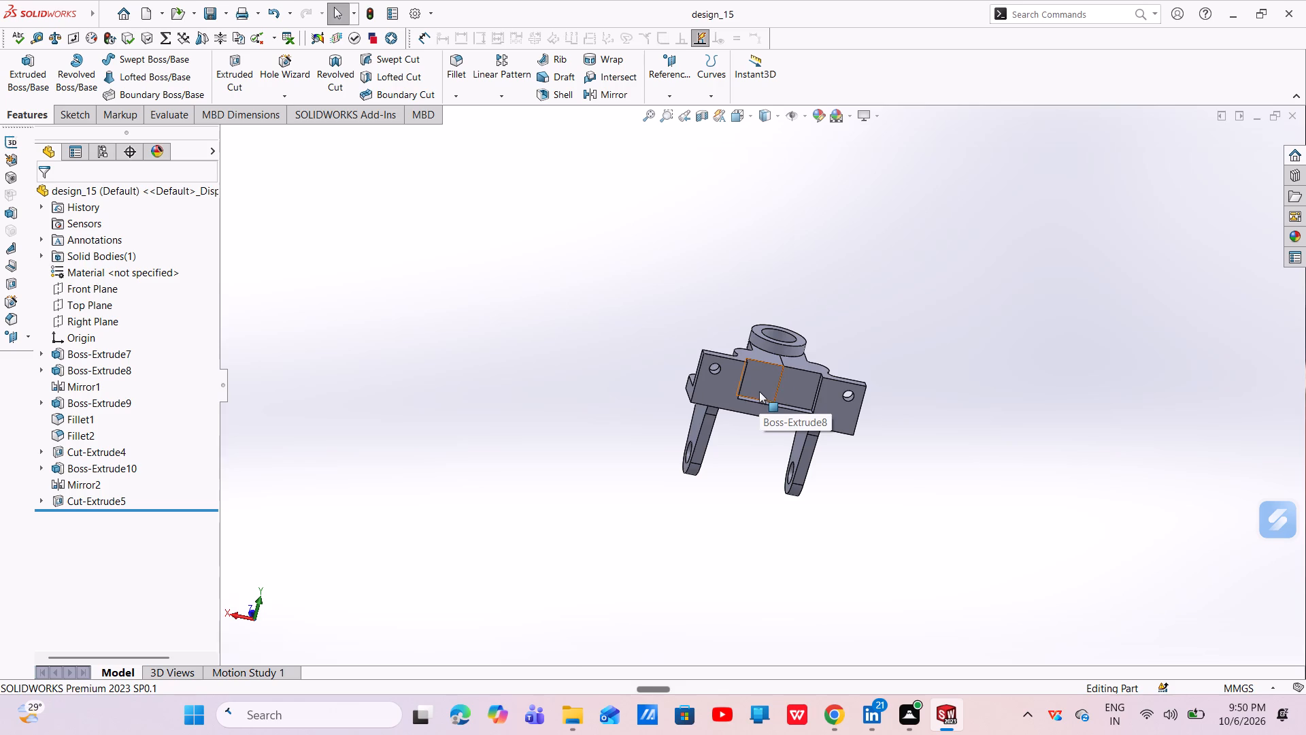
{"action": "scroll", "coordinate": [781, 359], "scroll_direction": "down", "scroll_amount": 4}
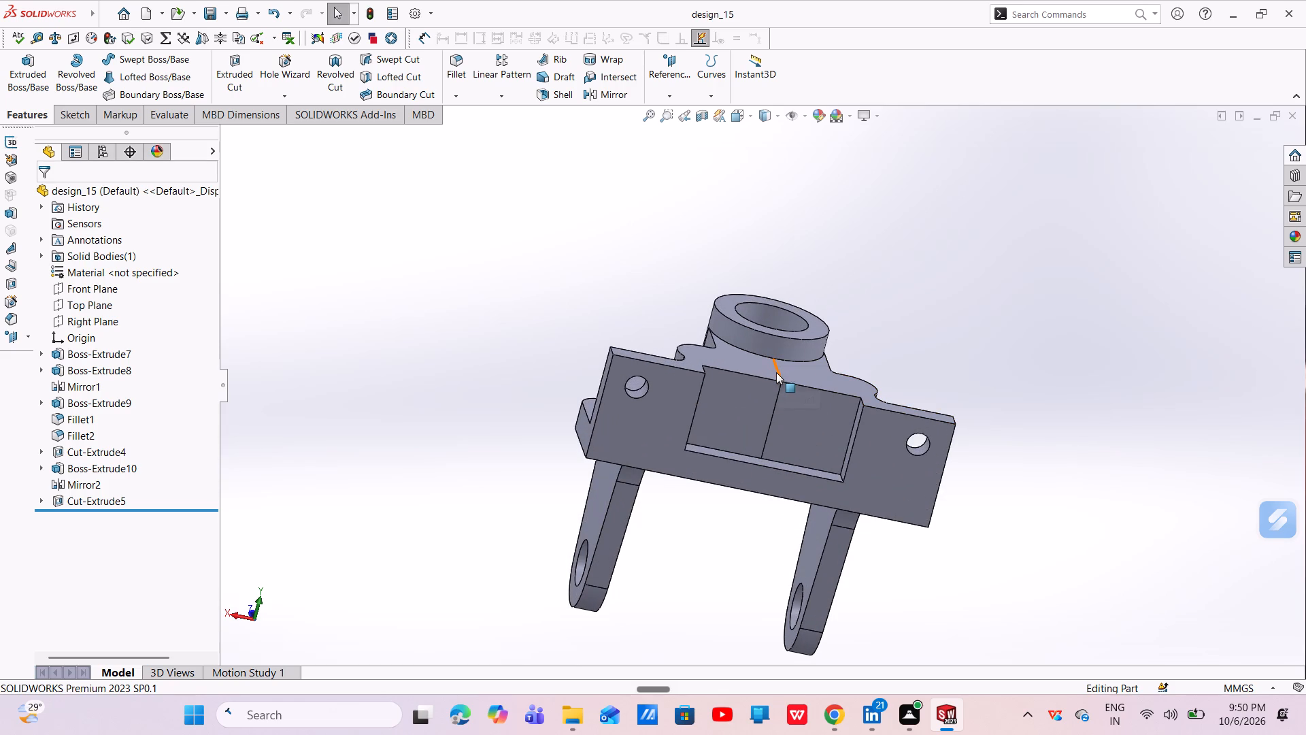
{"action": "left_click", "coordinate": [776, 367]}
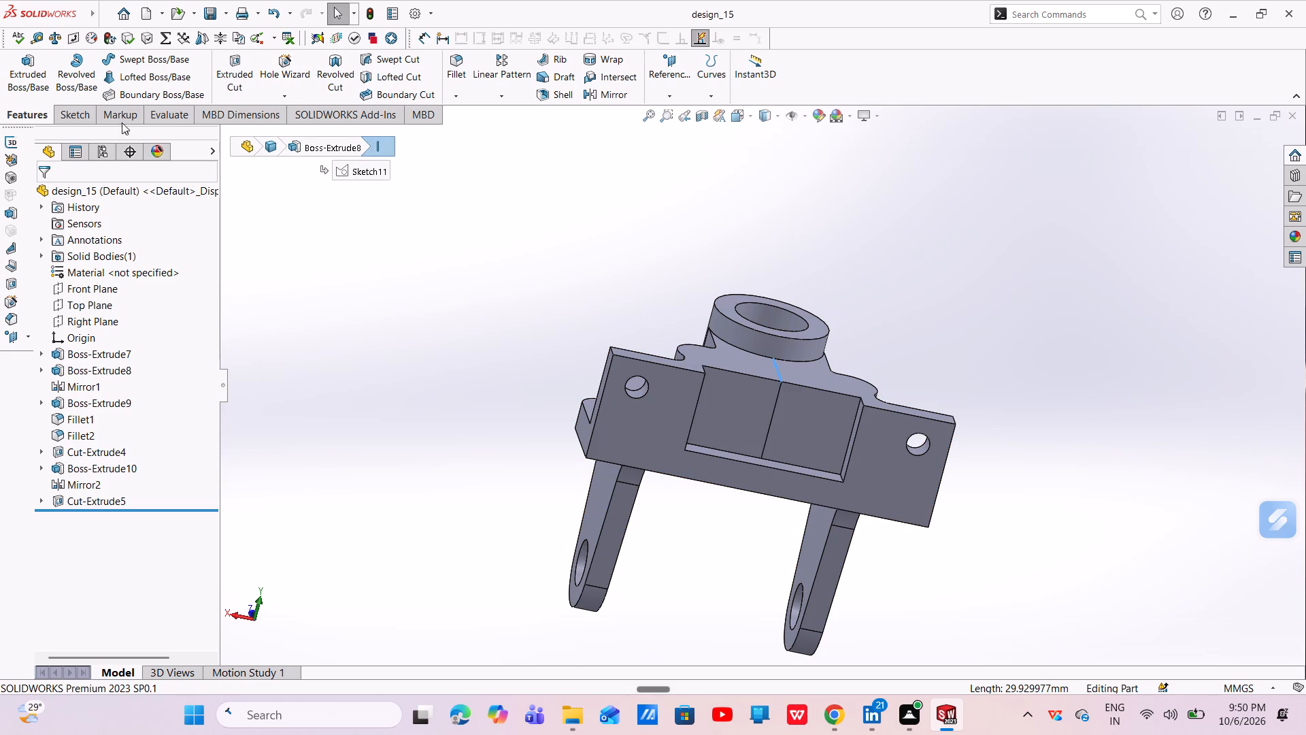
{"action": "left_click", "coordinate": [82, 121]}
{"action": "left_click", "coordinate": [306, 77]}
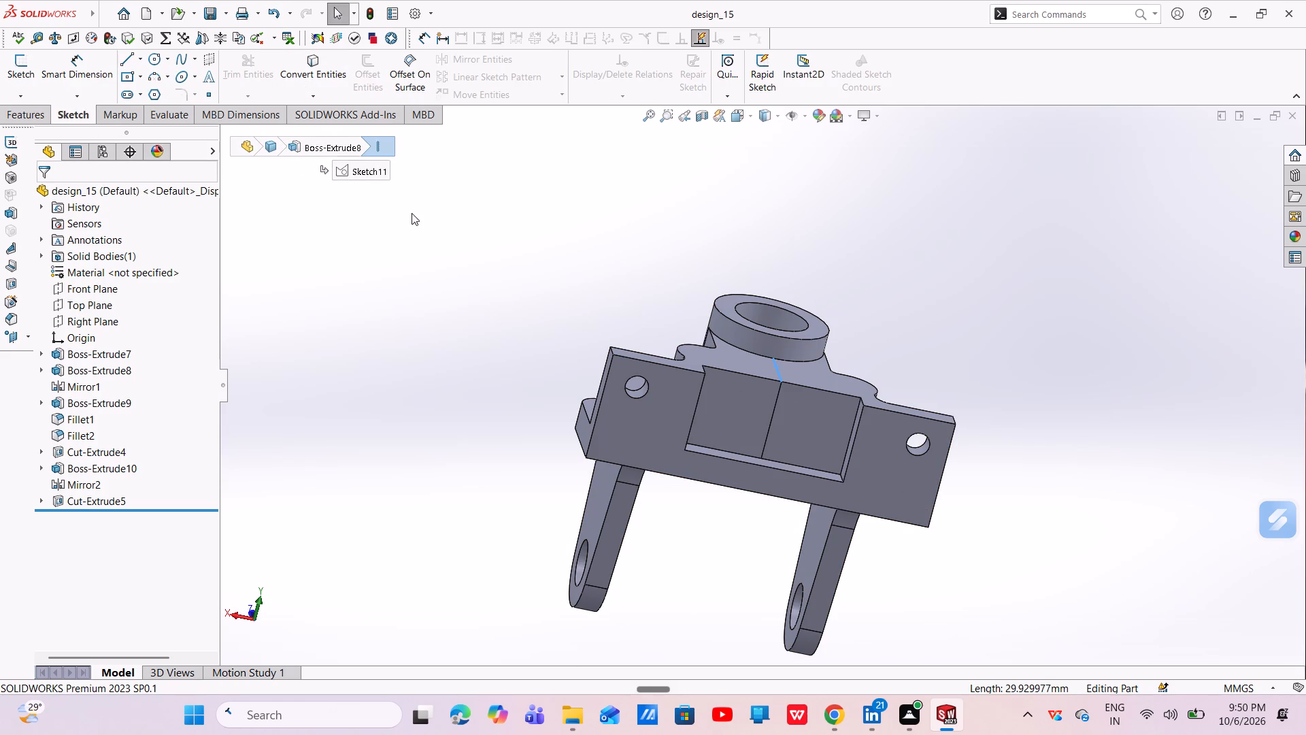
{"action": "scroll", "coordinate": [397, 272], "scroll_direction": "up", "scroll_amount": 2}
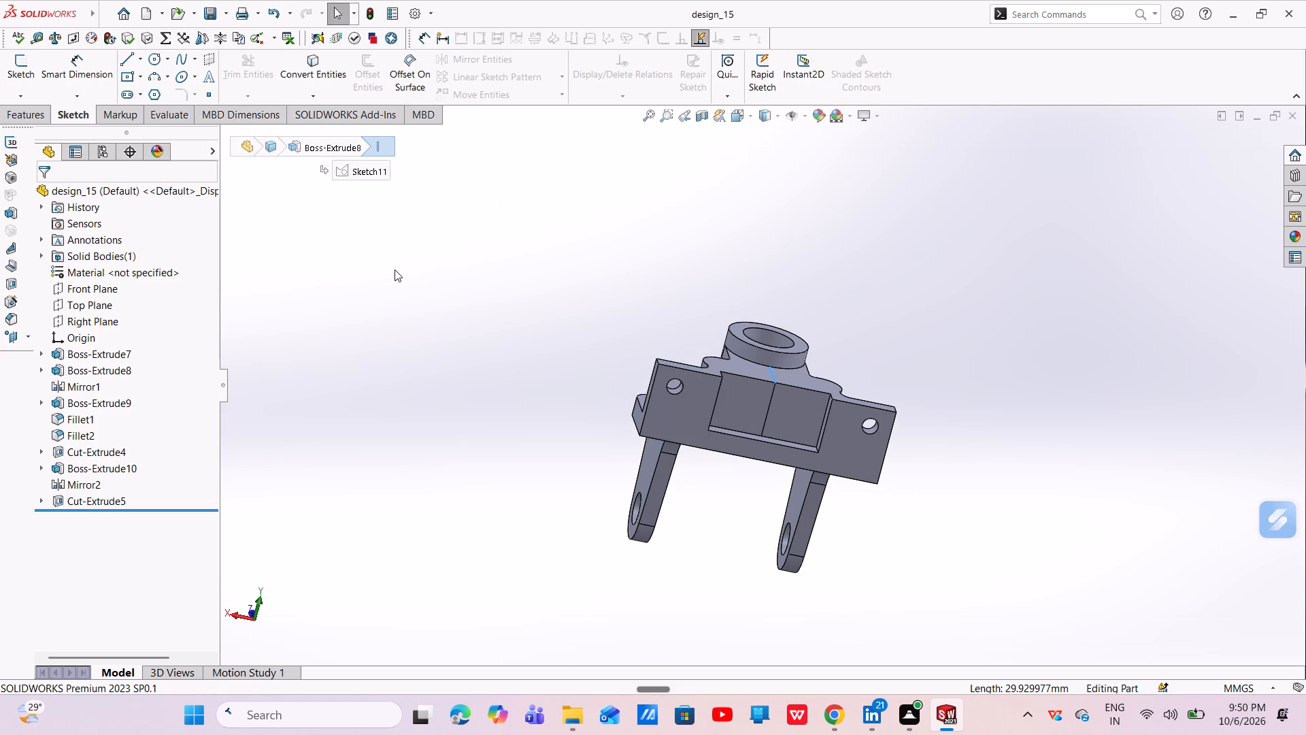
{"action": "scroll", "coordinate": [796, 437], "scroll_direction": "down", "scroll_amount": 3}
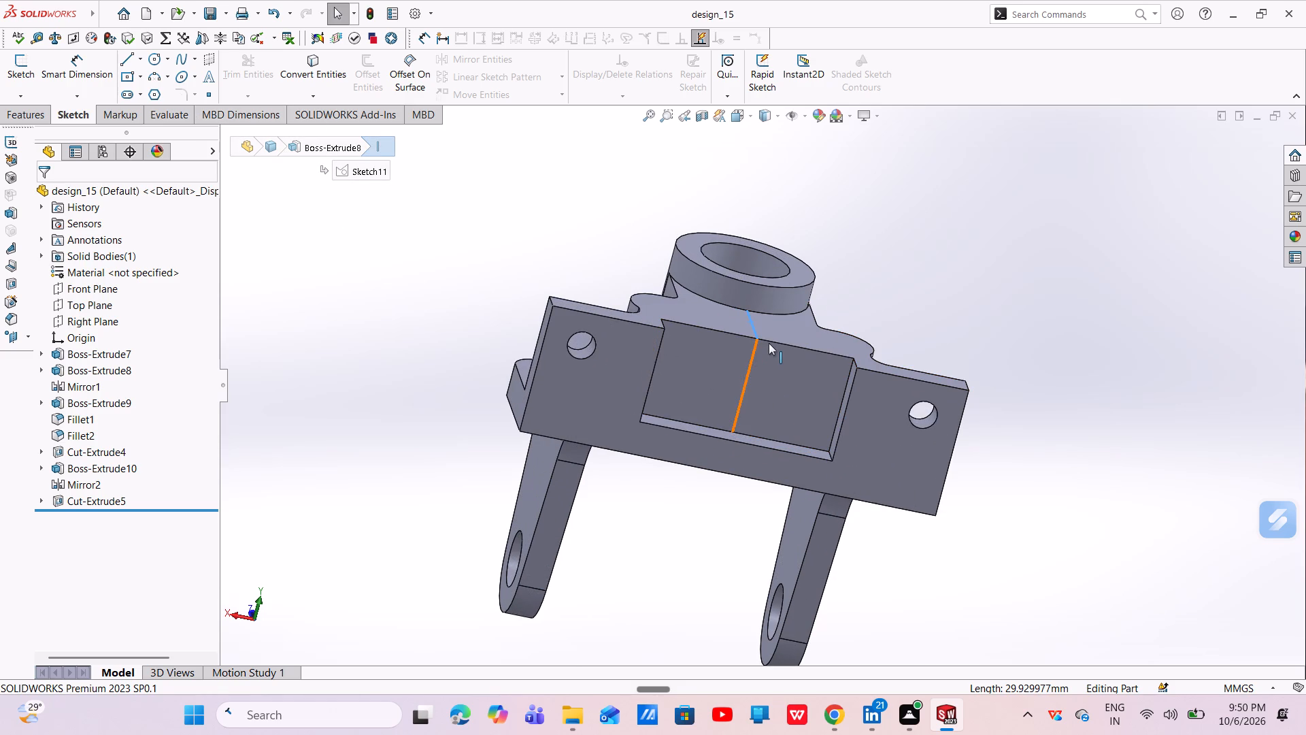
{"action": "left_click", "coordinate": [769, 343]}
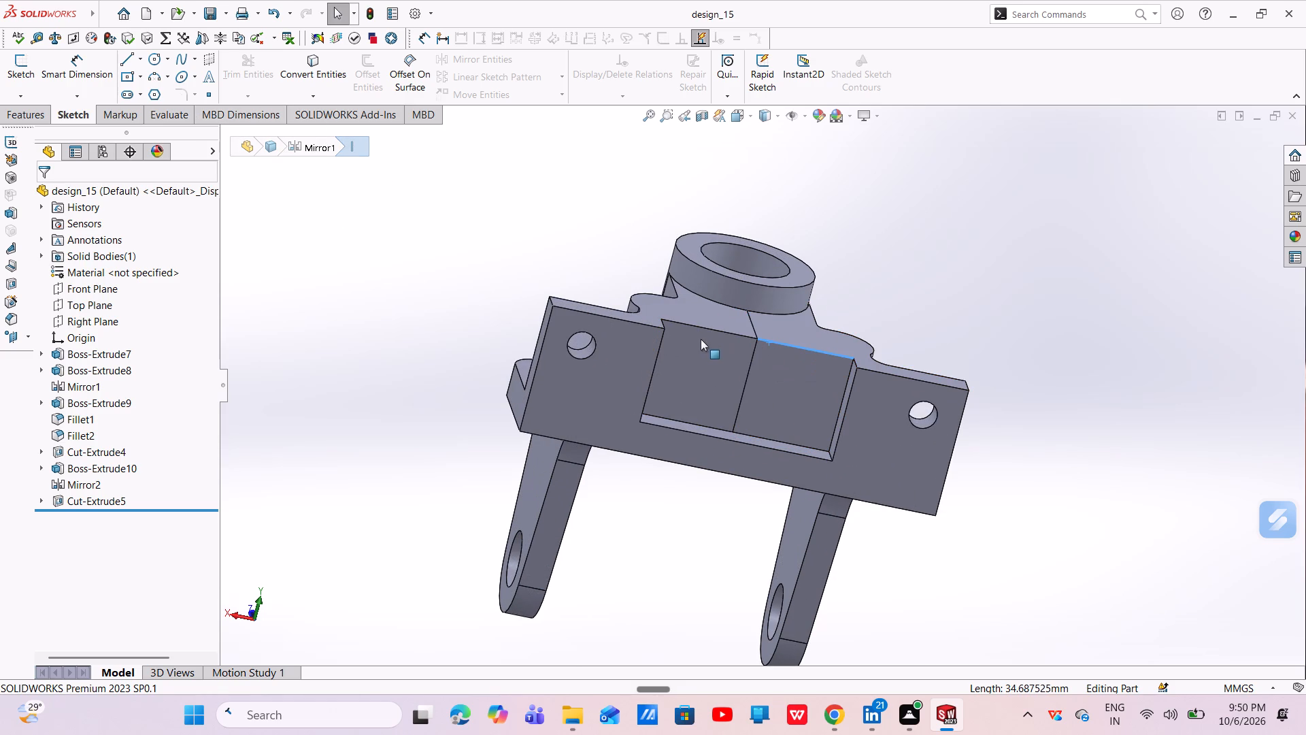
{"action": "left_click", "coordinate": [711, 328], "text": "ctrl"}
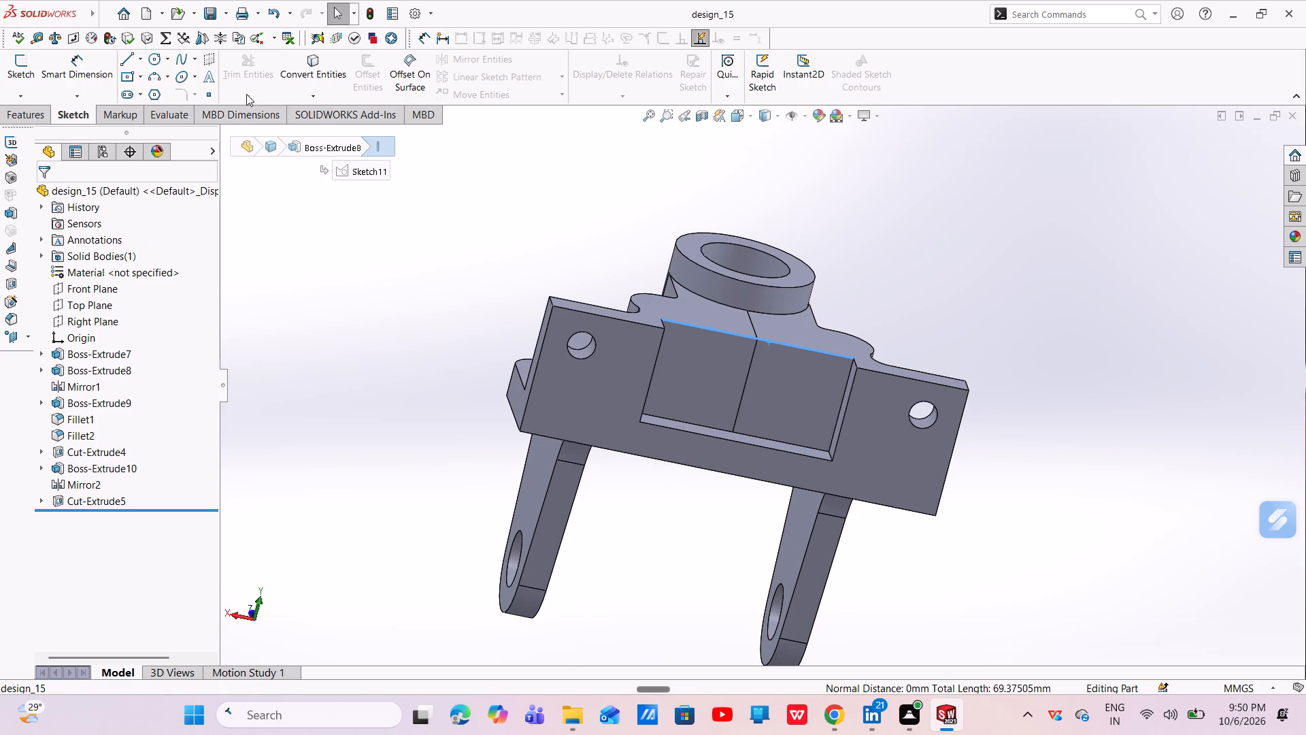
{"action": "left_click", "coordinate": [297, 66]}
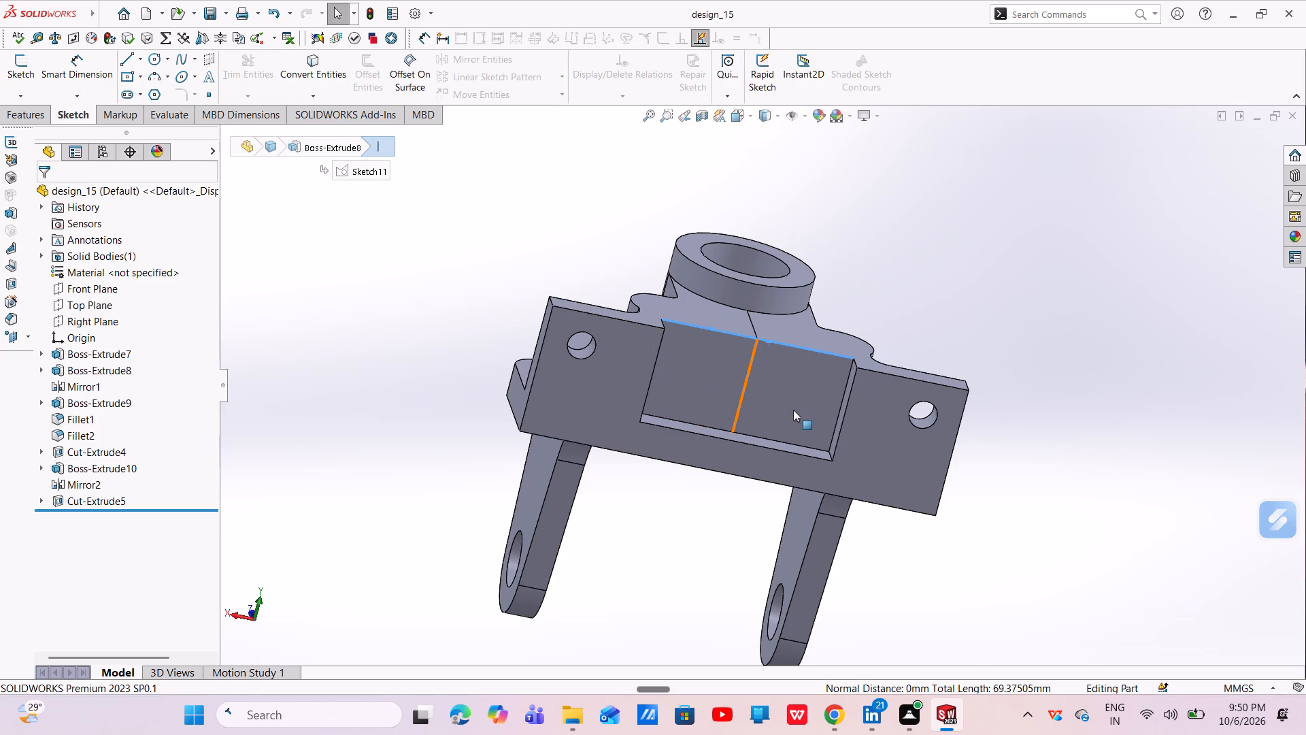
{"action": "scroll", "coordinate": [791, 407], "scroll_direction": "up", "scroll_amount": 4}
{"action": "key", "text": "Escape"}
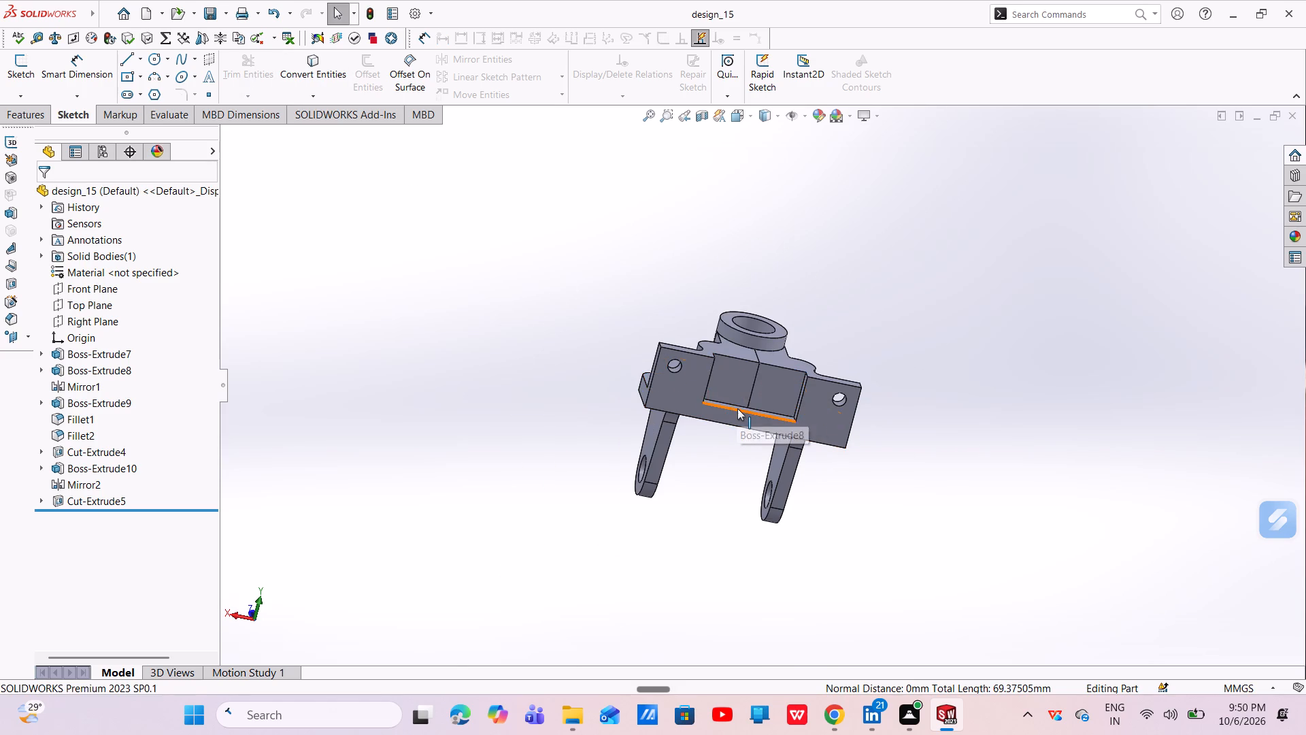
Edit the cut-extrude of the round boss's central hole, extending its blind depth to 131 mm so it passes through the part.
{"action": "scroll", "coordinate": [737, 408], "scroll_direction": "down", "scroll_amount": 6}
{"action": "middle_click_drag", "start_coordinate": [744, 402], "coordinate": [732, 525]}
{"action": "scroll", "coordinate": [806, 293], "scroll_direction": "down", "scroll_amount": 4}
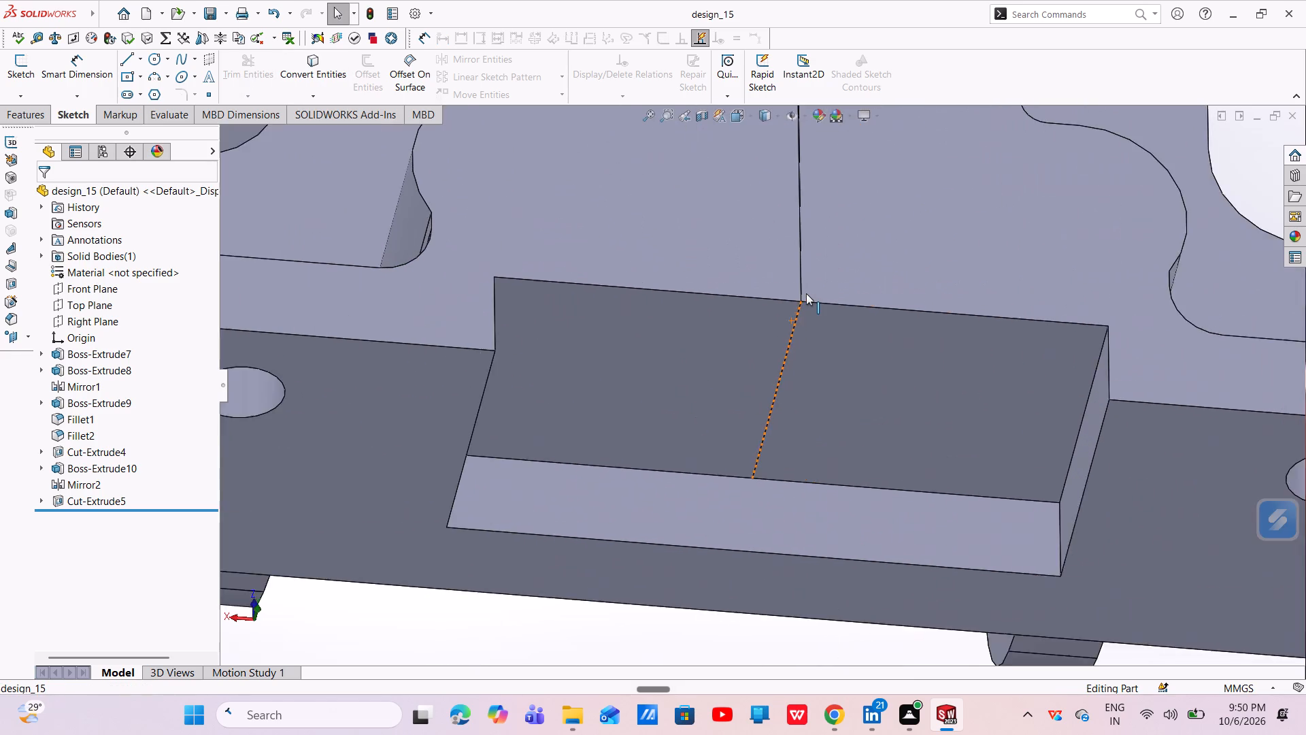
{"action": "scroll", "coordinate": [806, 293], "scroll_direction": "up", "scroll_amount": 10}
{"action": "middle_click_drag", "start_coordinate": [801, 282], "coordinate": [786, 404]}
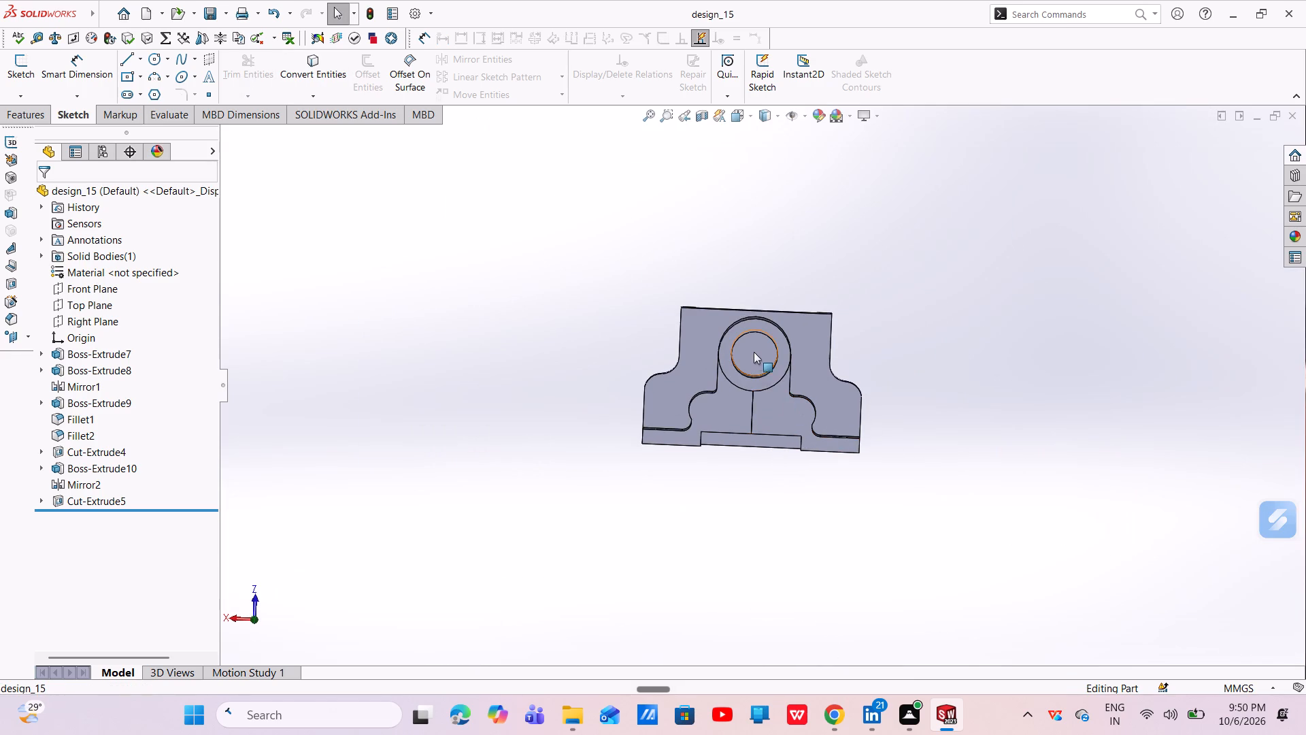
{"action": "left_click", "coordinate": [753, 348]}
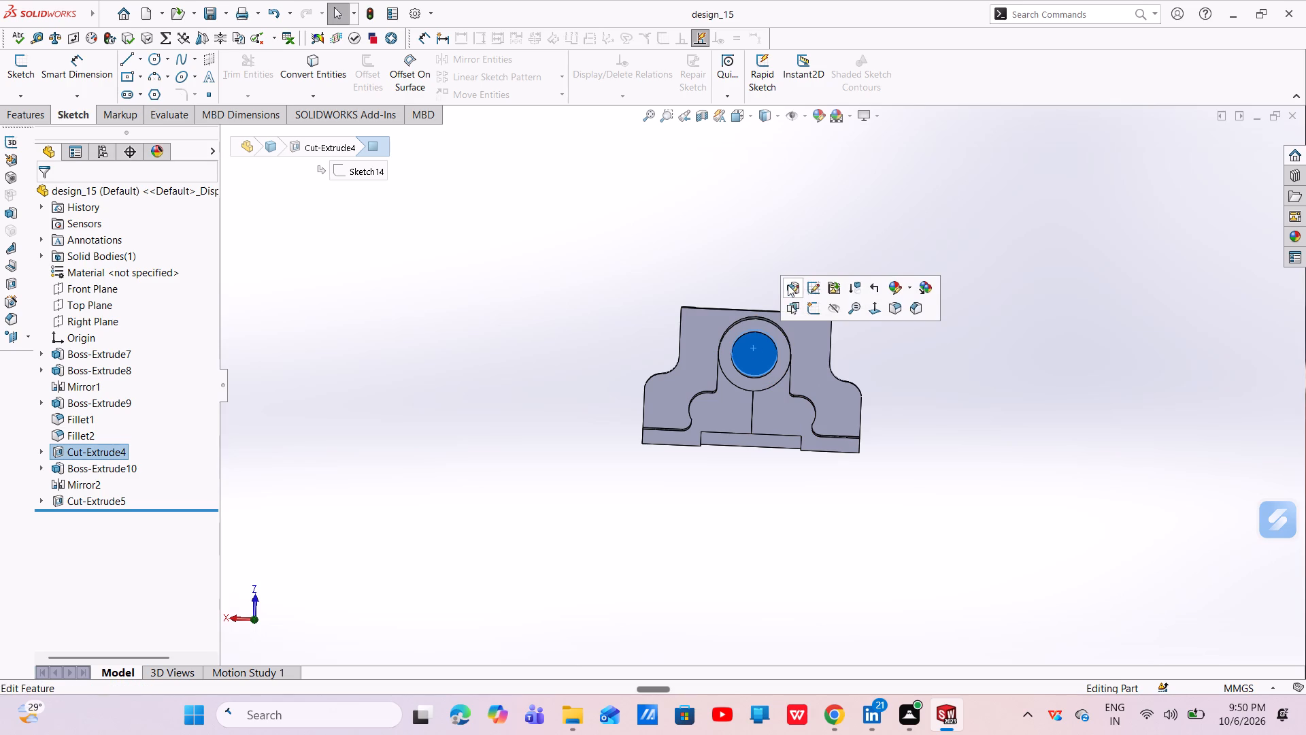
{"action": "left_click", "coordinate": [788, 284]}
{"action": "middle_click_drag", "start_coordinate": [780, 340], "coordinate": [766, 310]}
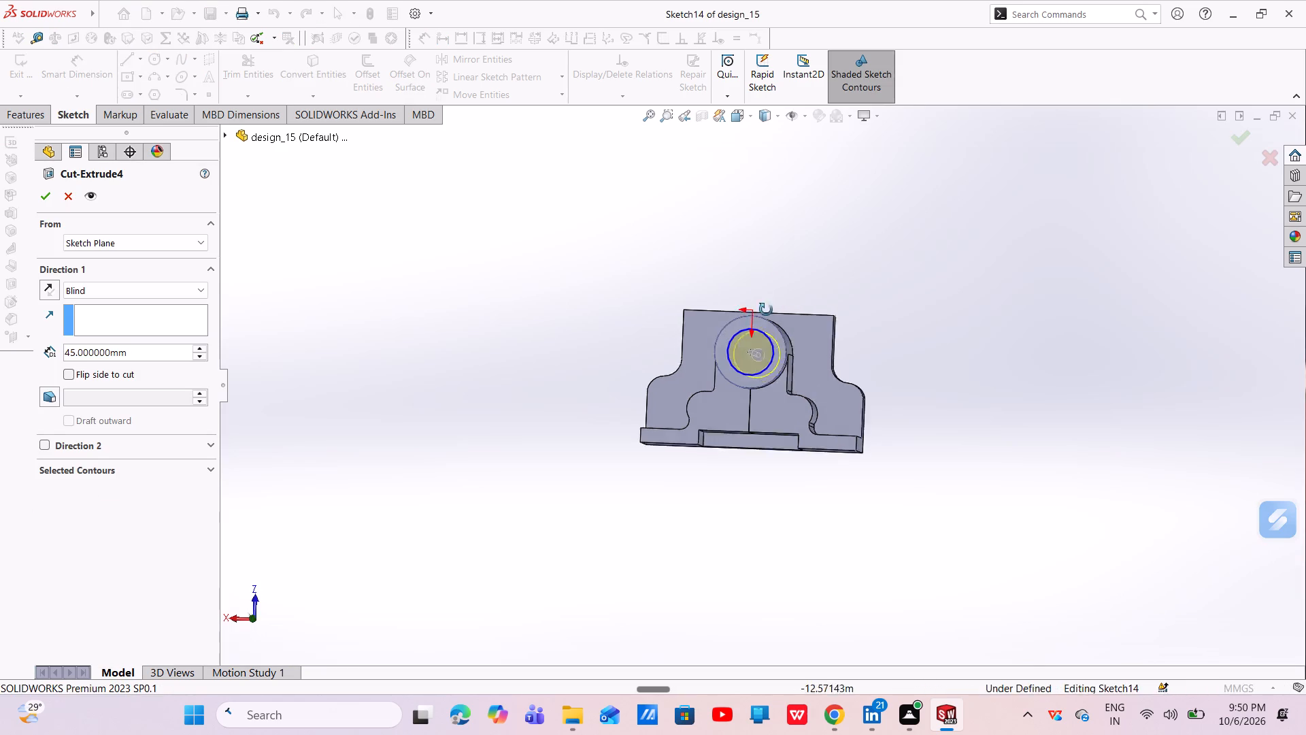
{"action": "middle_click_drag", "start_coordinate": [766, 310], "coordinate": [793, 29]}
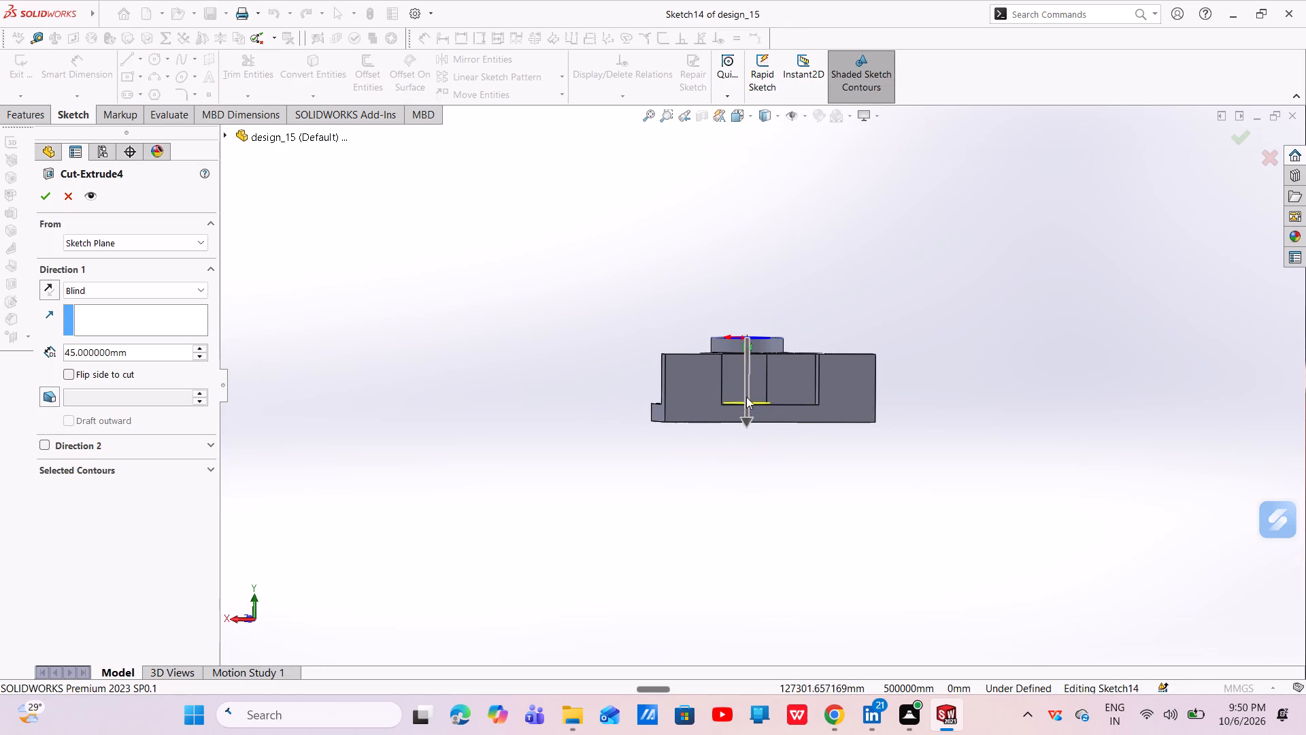
{"action": "left_click_drag", "start_coordinate": [746, 414], "coordinate": [754, 462]}
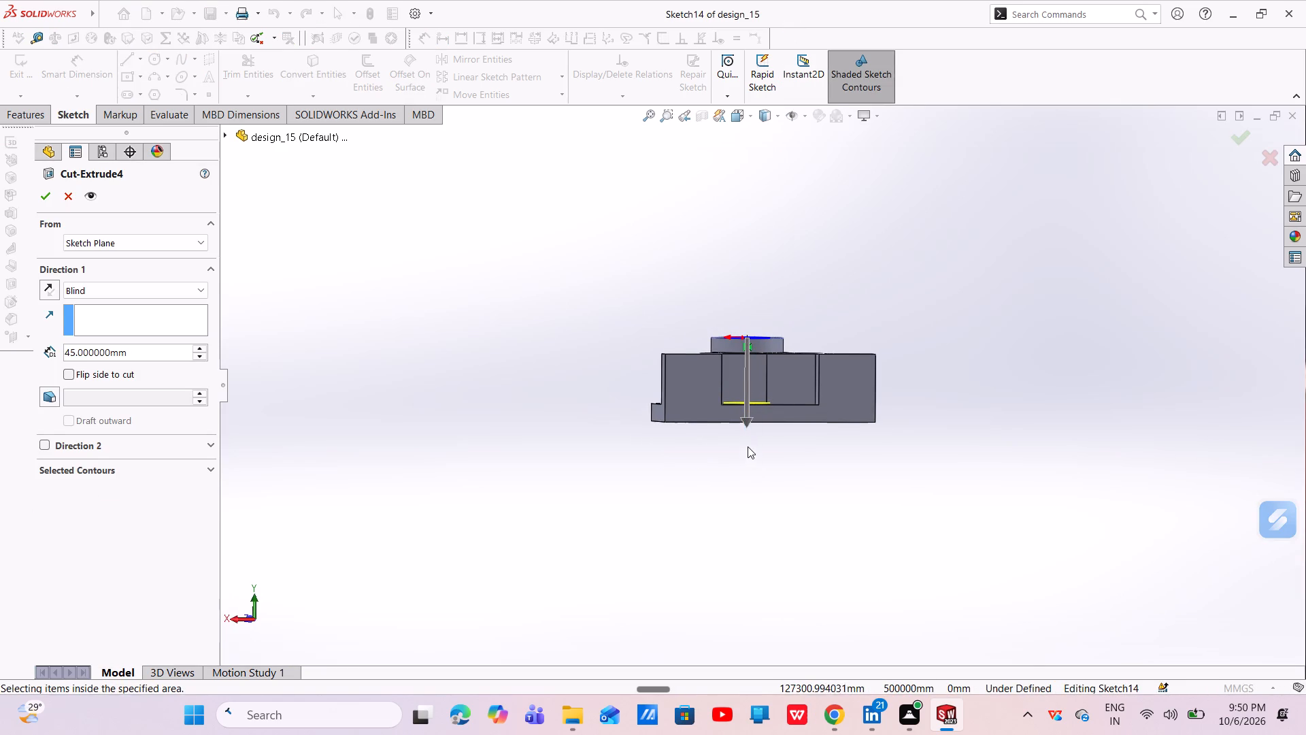
{"action": "left_click_drag", "start_coordinate": [745, 427], "coordinate": [760, 527]}
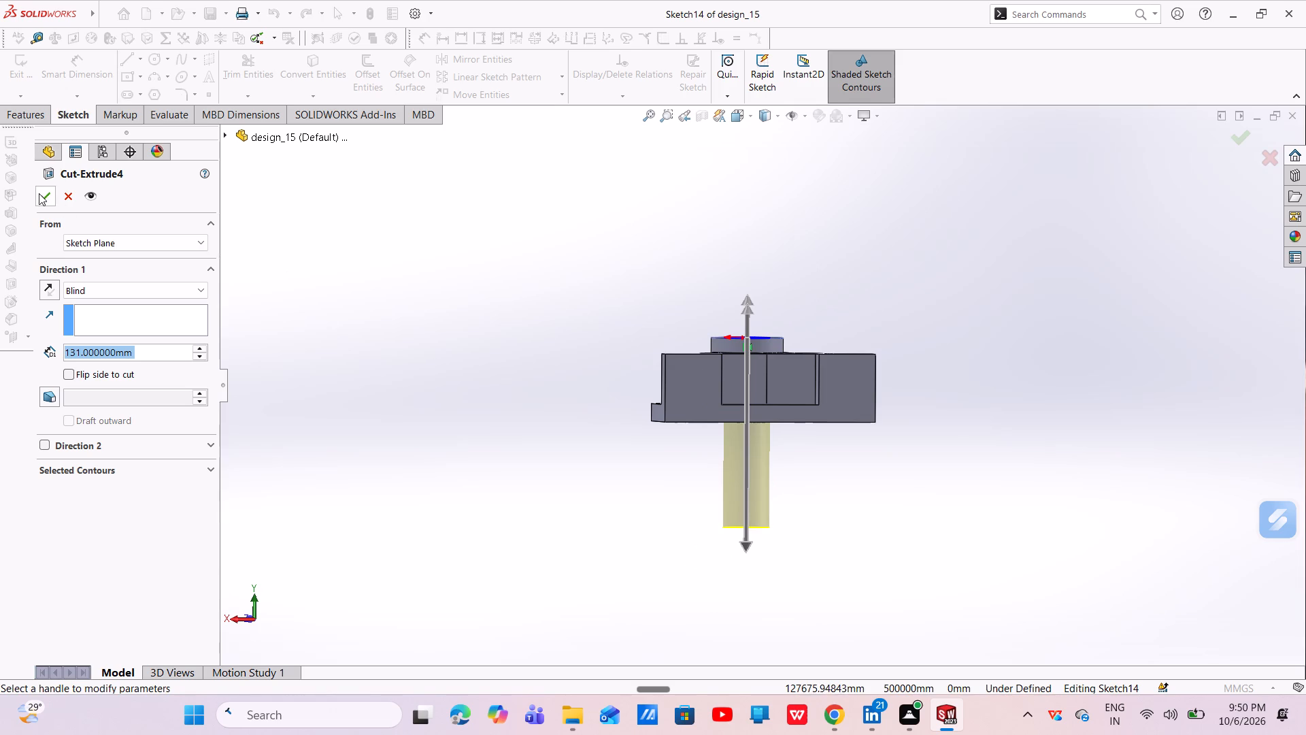
{"action": "left_click", "coordinate": [39, 193]}
Save the updated design_15 part.
{"action": "middle_click_drag", "start_coordinate": [807, 504], "coordinate": [801, 717]}
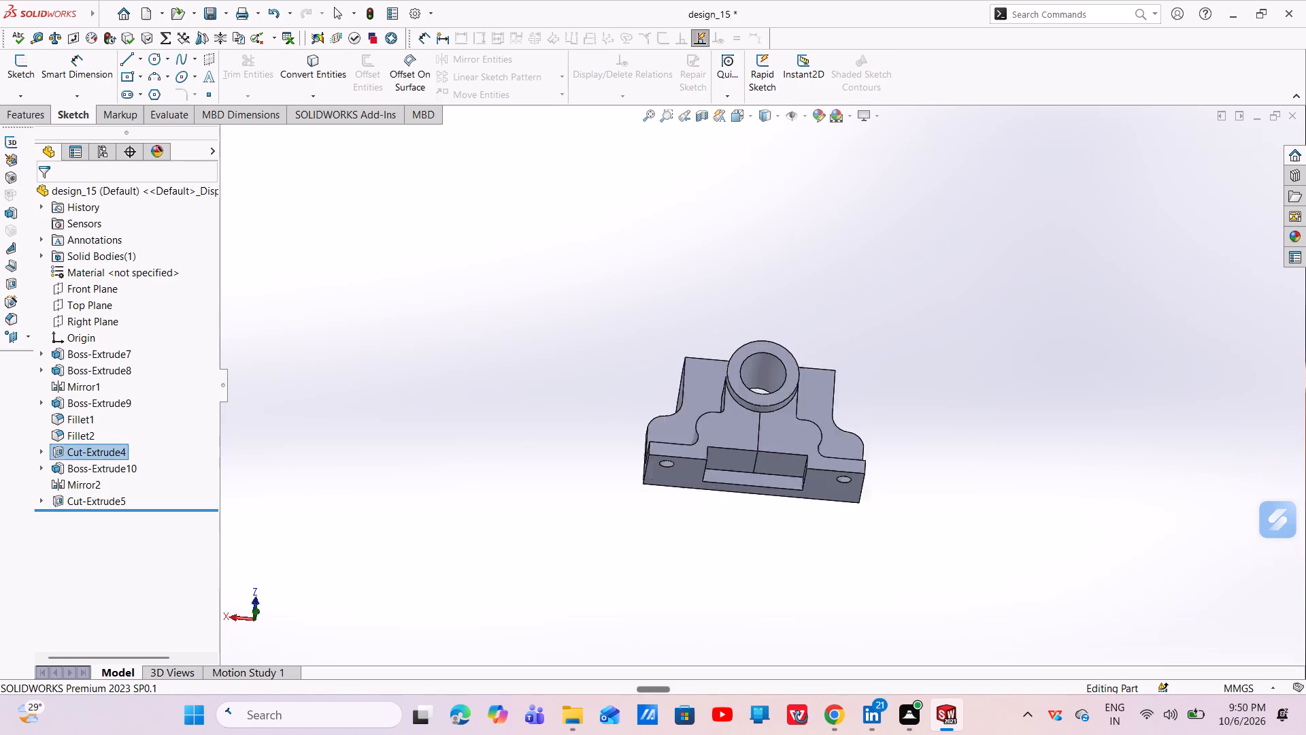
{"action": "middle_click_drag", "start_coordinate": [801, 717], "coordinate": [803, 734]}
{"action": "key", "text": "ctrl+s"}
{"action": "key", "text": "ctrl+s"}
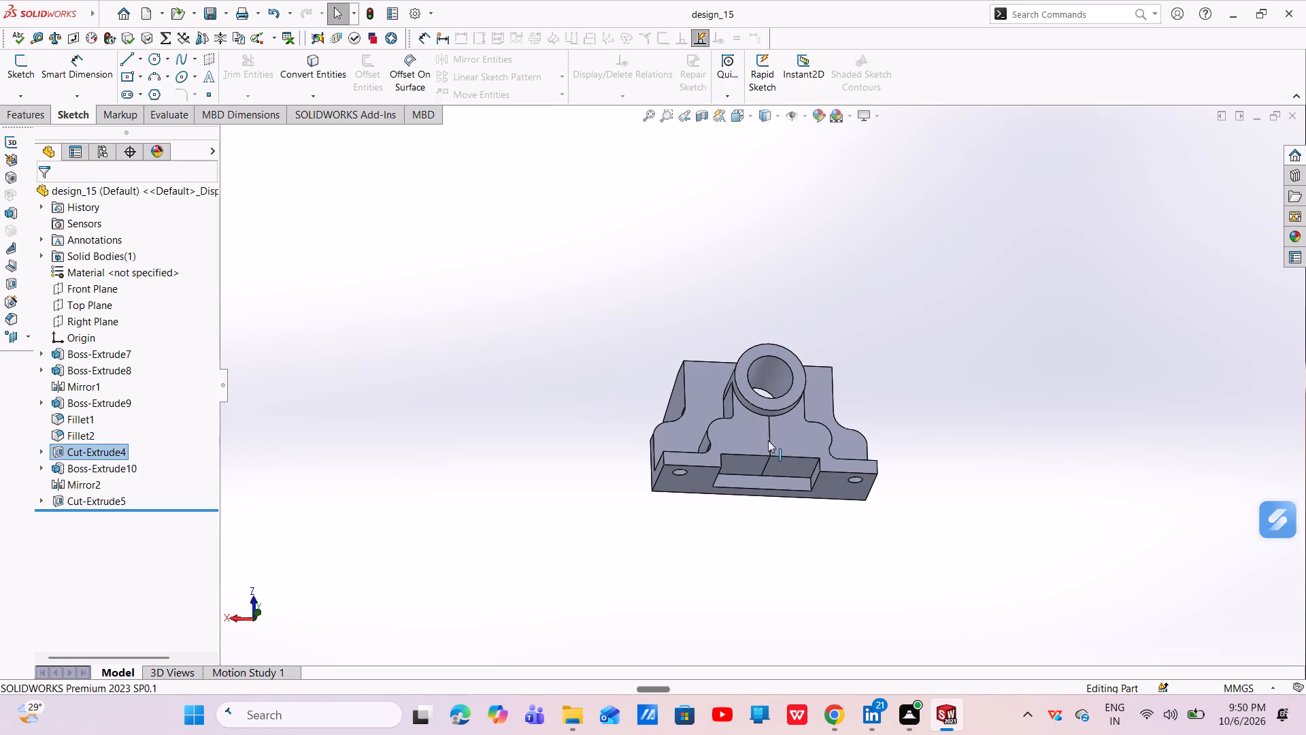
{"action": "key", "text": "ctrl+s"}
{"action": "key", "text": "ctrl+s"}
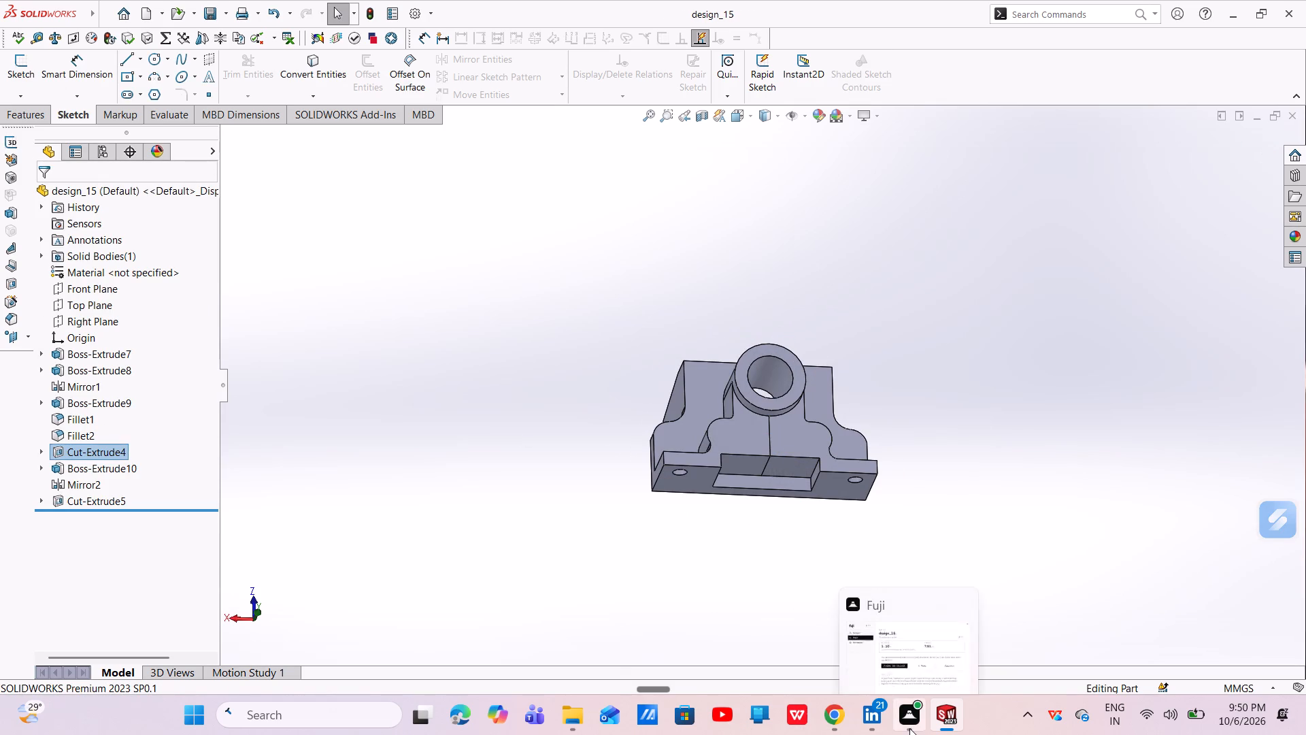
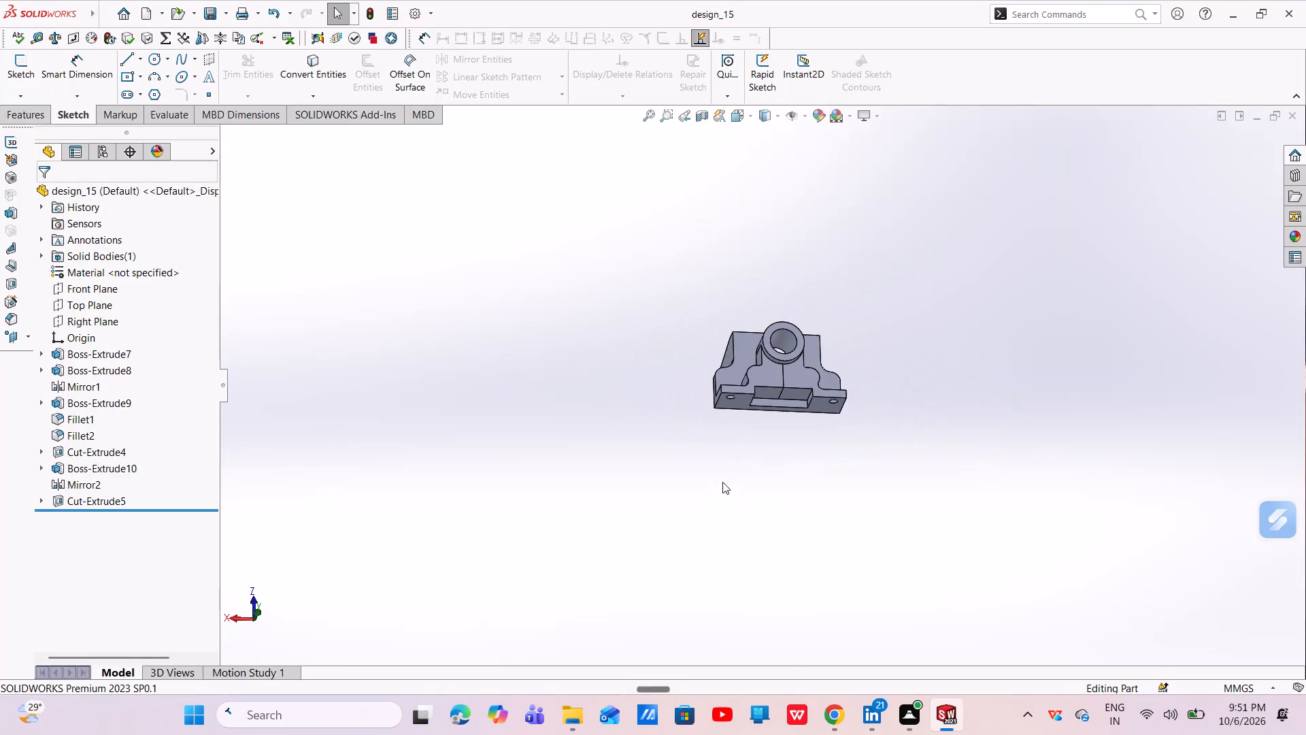
Examine the finished bracket from all sides, including the through bore, mounting flange holes and the two lugs.
{"action": "scroll", "coordinate": [791, 404], "scroll_direction": "down", "scroll_amount": 6}
{"action": "middle_click_drag", "start_coordinate": [783, 479], "coordinate": [577, 445]}
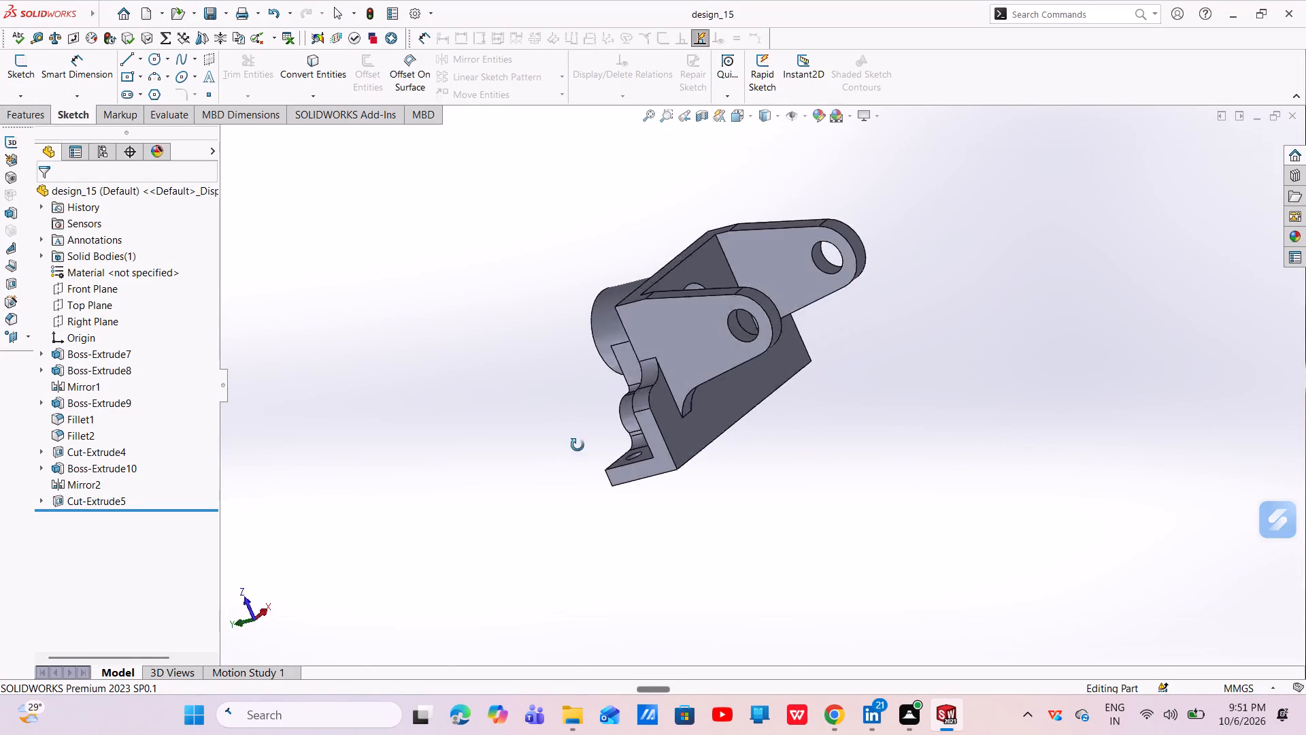
{"action": "middle_click_drag", "start_coordinate": [577, 445], "coordinate": [746, 287]}
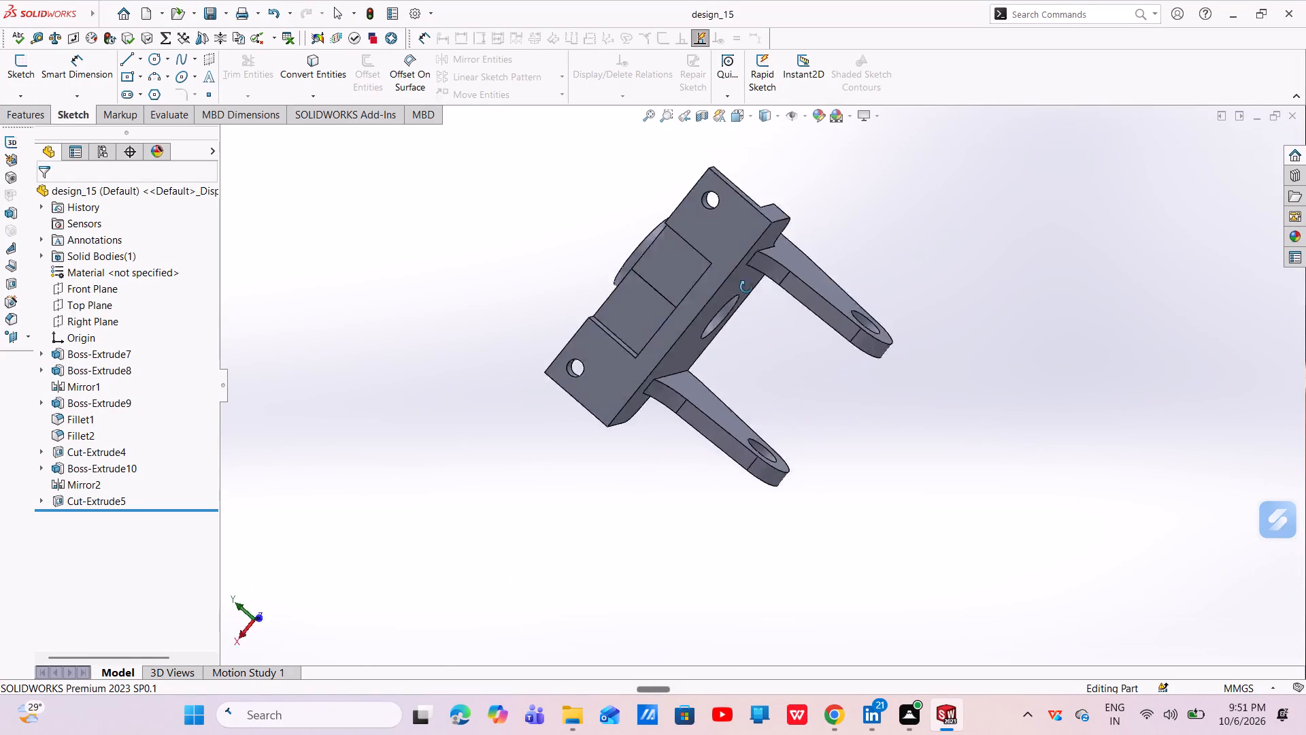
{"action": "middle_click_drag", "start_coordinate": [746, 287], "coordinate": [1002, 525]}
{"action": "scroll", "coordinate": [1043, 525], "scroll_direction": "down", "scroll_amount": 1}
{"action": "scroll", "coordinate": [1002, 525], "scroll_direction": "up", "scroll_amount": 3}
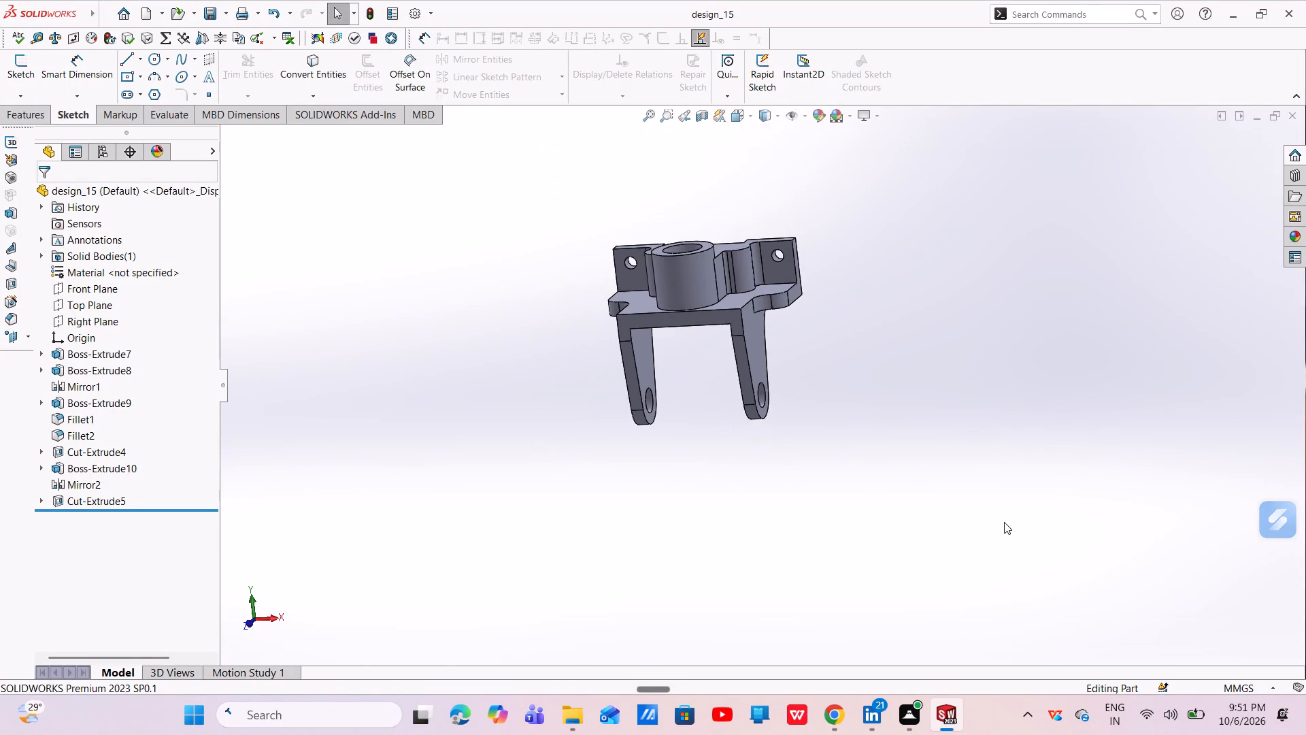
{"action": "middle_click_drag", "start_coordinate": [881, 359], "coordinate": [944, 557]}
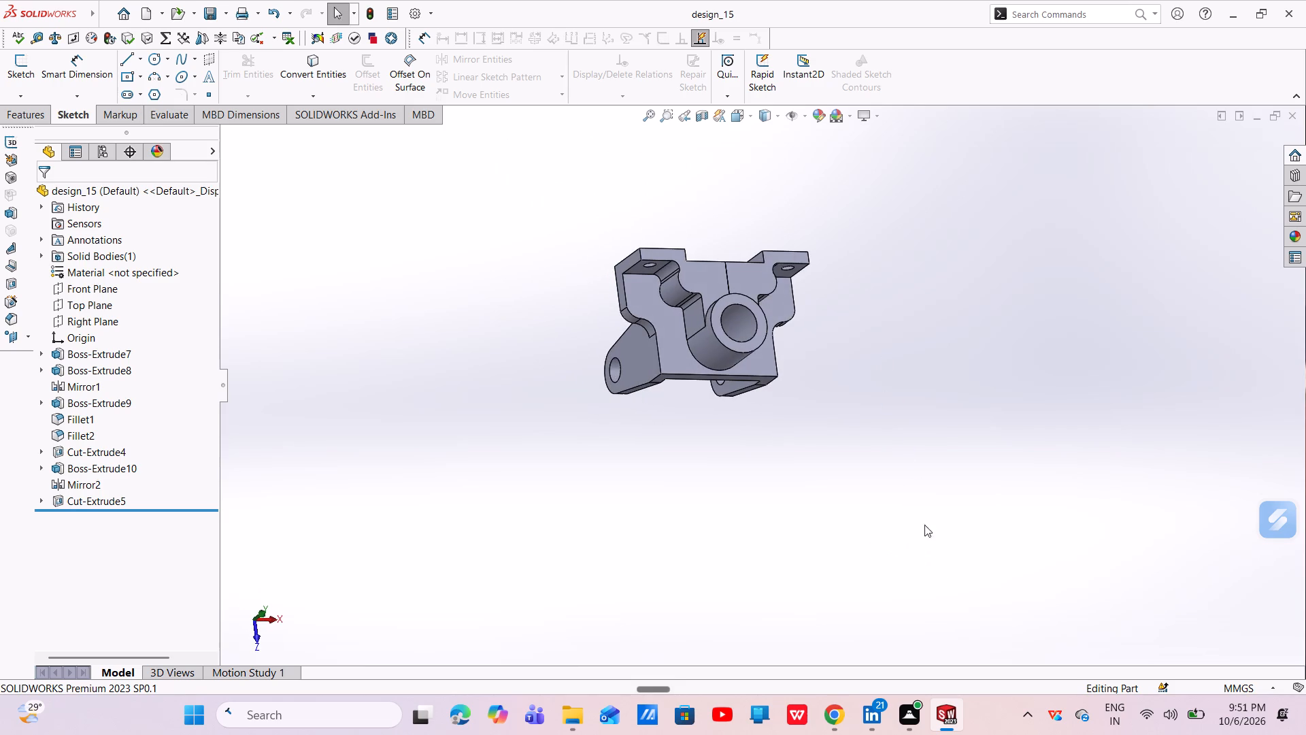
{"action": "scroll", "coordinate": [832, 412], "scroll_direction": "down", "scroll_amount": 3}
{"action": "scroll", "coordinate": [771, 387], "scroll_direction": "up", "scroll_amount": 3}
{"action": "scroll", "coordinate": [695, 211], "scroll_direction": "down", "scroll_amount": 3}
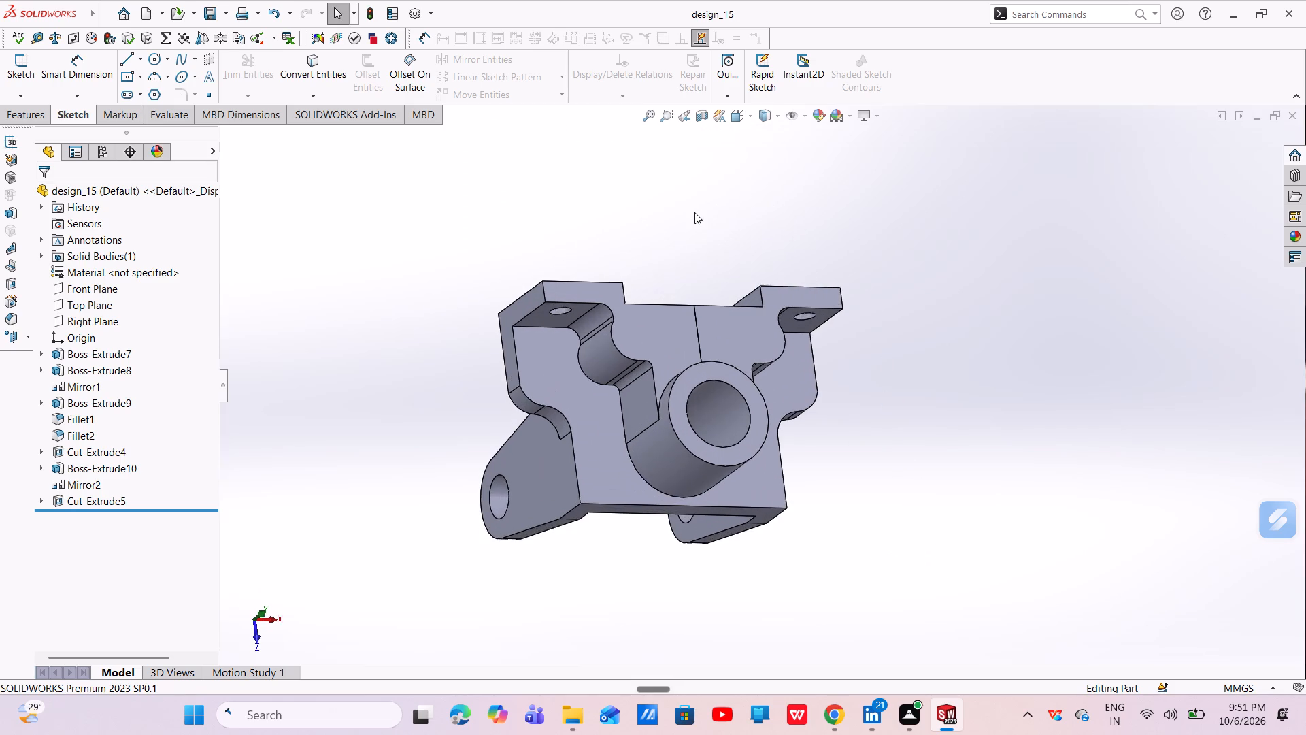
{"action": "scroll", "coordinate": [701, 260], "scroll_direction": "up", "scroll_amount": 2}
{"action": "scroll", "coordinate": [764, 454], "scroll_direction": "down", "scroll_amount": 2}
{"action": "scroll", "coordinate": [703, 485], "scroll_direction": "up", "scroll_amount": 3}
{"action": "middle_click_drag", "start_coordinate": [749, 519], "coordinate": [743, 500]}
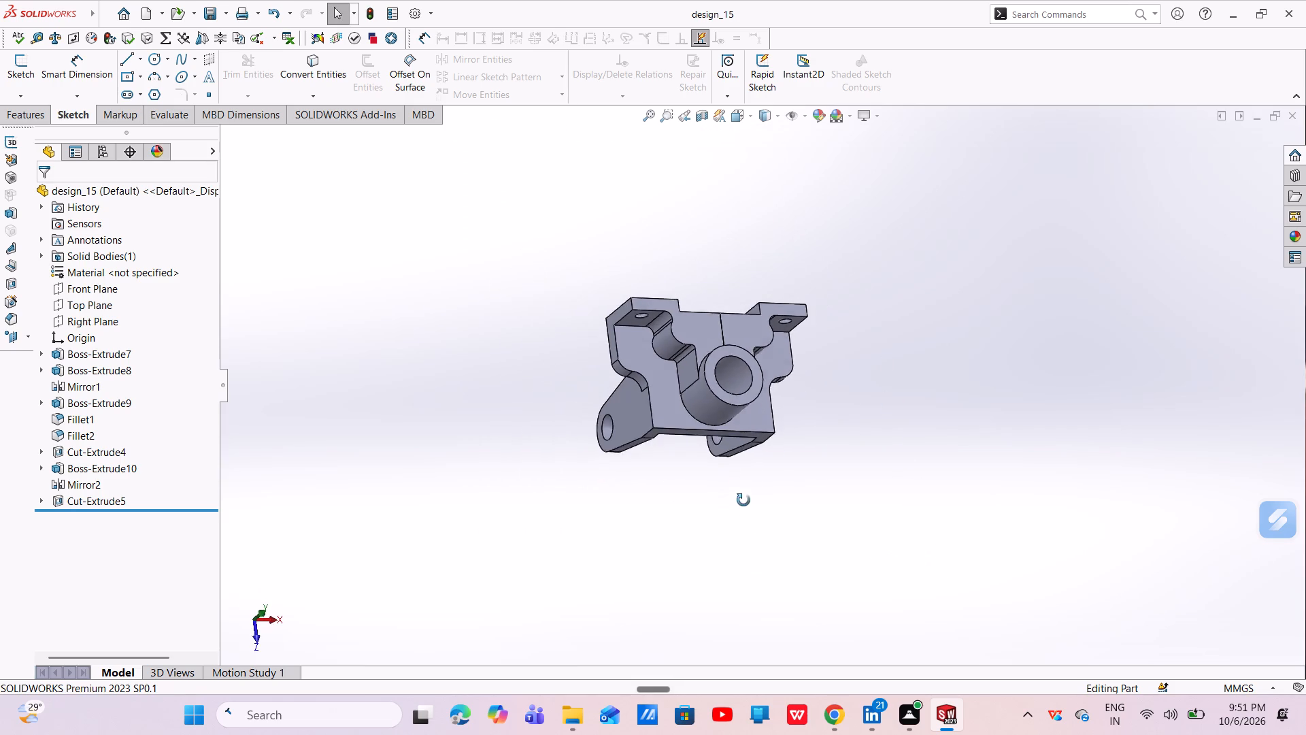
{"action": "middle_click_drag", "start_coordinate": [743, 500], "coordinate": [989, 451]}
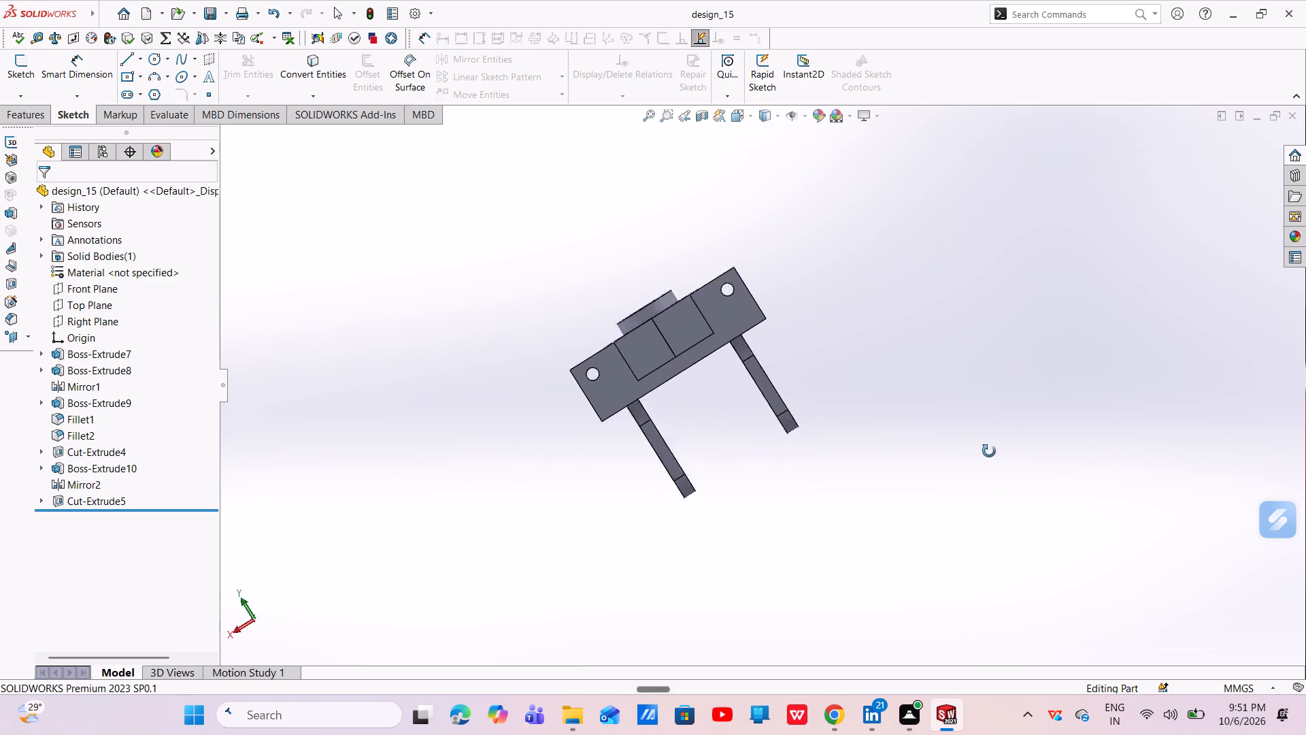
{"action": "middle_click_drag", "start_coordinate": [989, 451], "coordinate": [752, 601]}
{"action": "scroll", "coordinate": [850, 546], "scroll_direction": "down", "scroll_amount": 1}
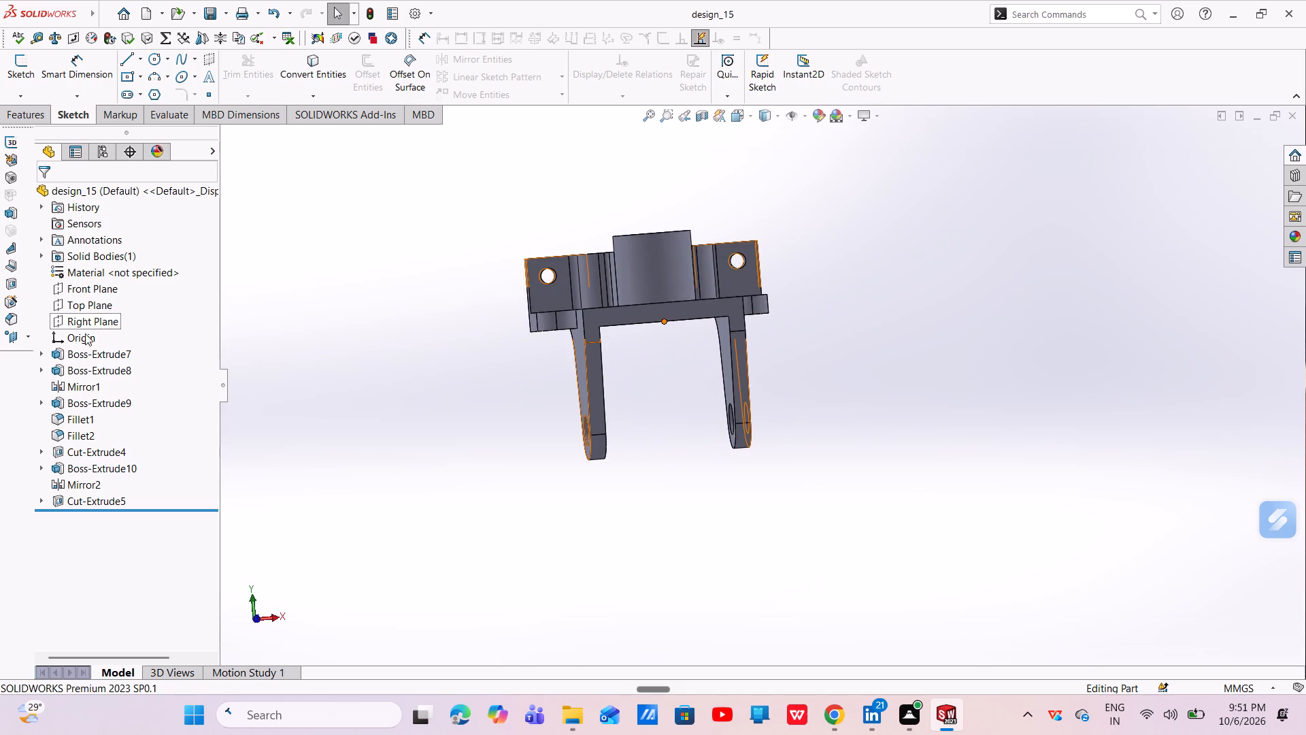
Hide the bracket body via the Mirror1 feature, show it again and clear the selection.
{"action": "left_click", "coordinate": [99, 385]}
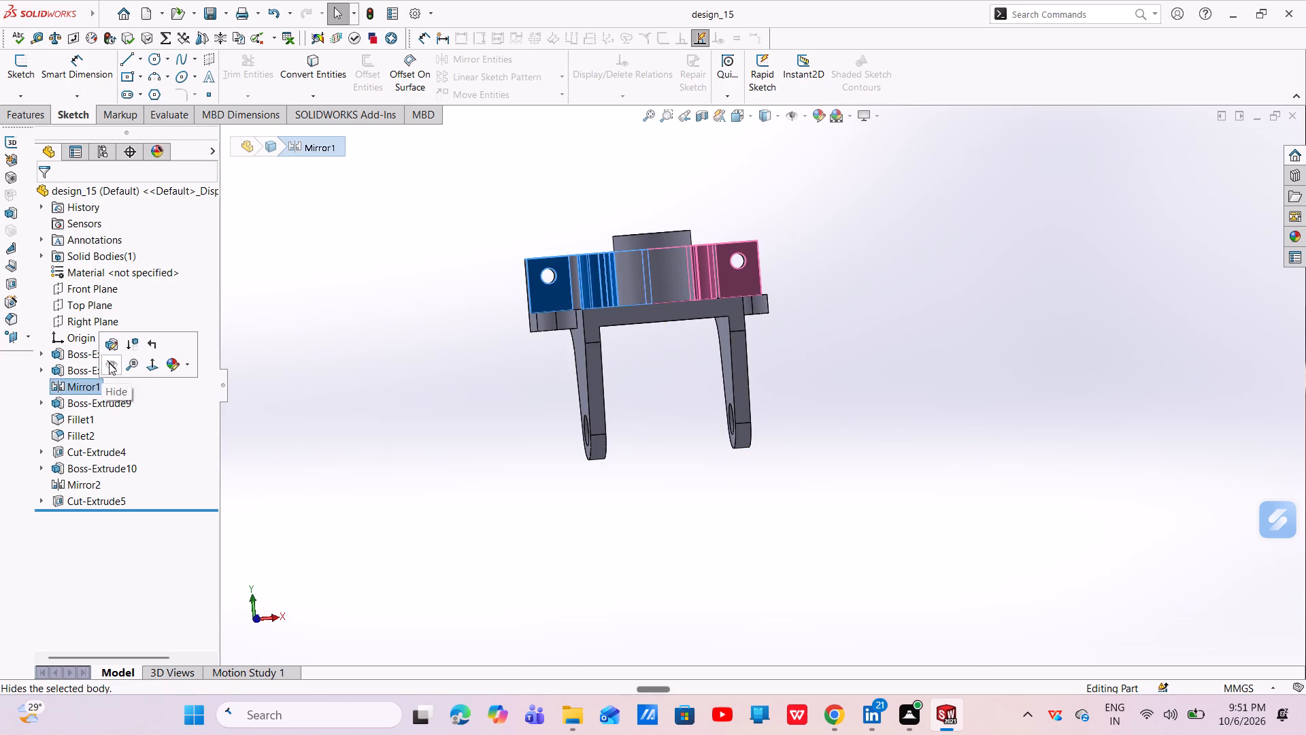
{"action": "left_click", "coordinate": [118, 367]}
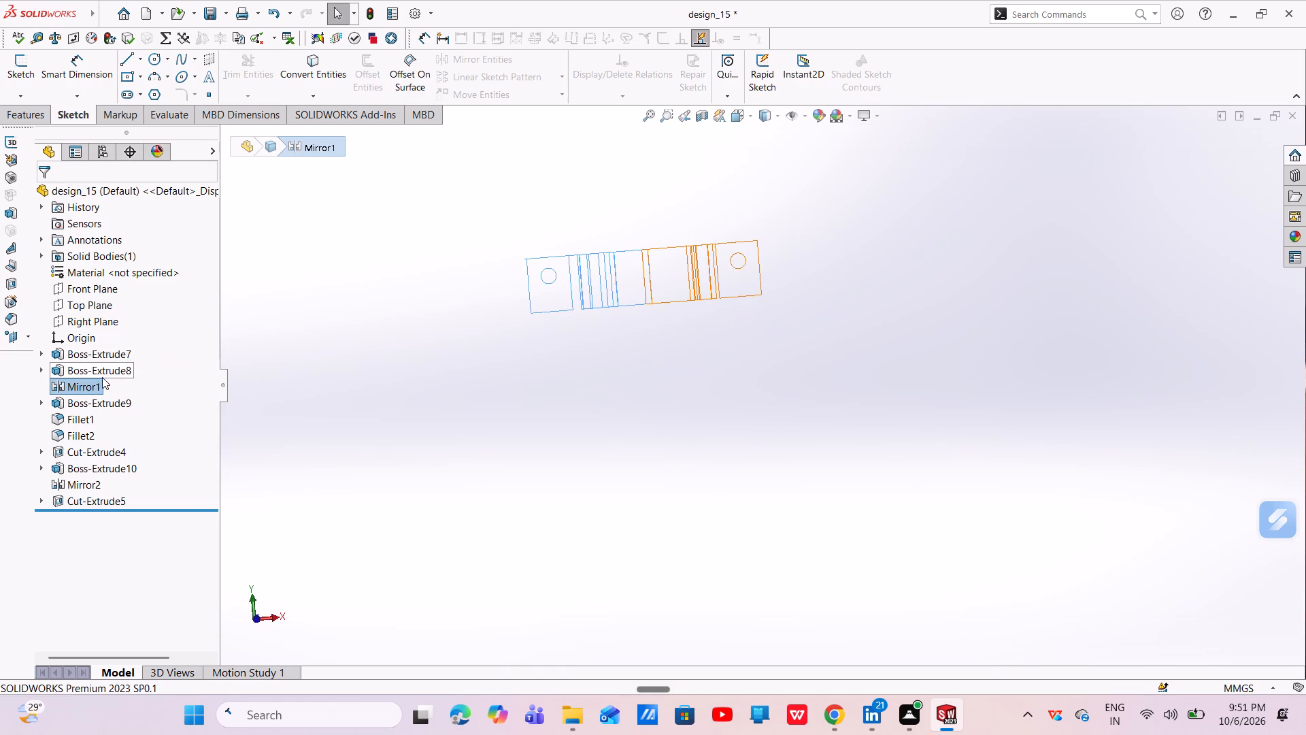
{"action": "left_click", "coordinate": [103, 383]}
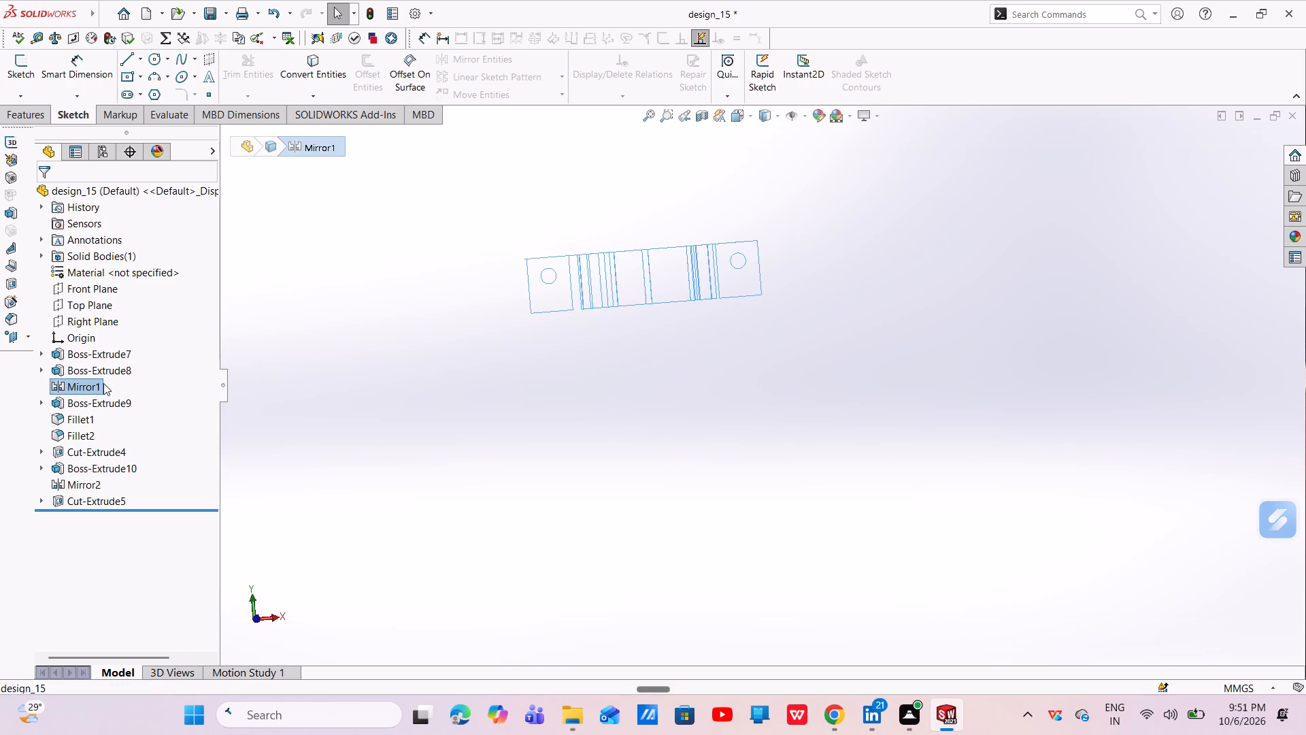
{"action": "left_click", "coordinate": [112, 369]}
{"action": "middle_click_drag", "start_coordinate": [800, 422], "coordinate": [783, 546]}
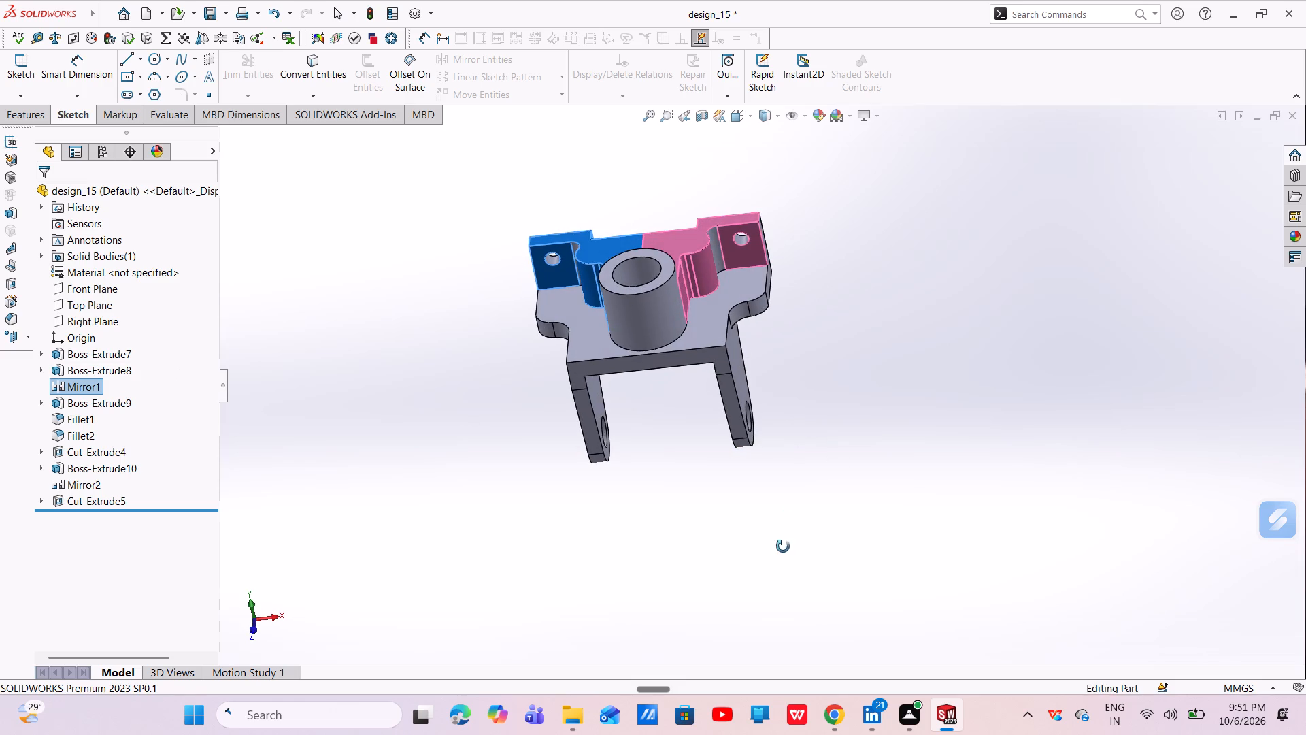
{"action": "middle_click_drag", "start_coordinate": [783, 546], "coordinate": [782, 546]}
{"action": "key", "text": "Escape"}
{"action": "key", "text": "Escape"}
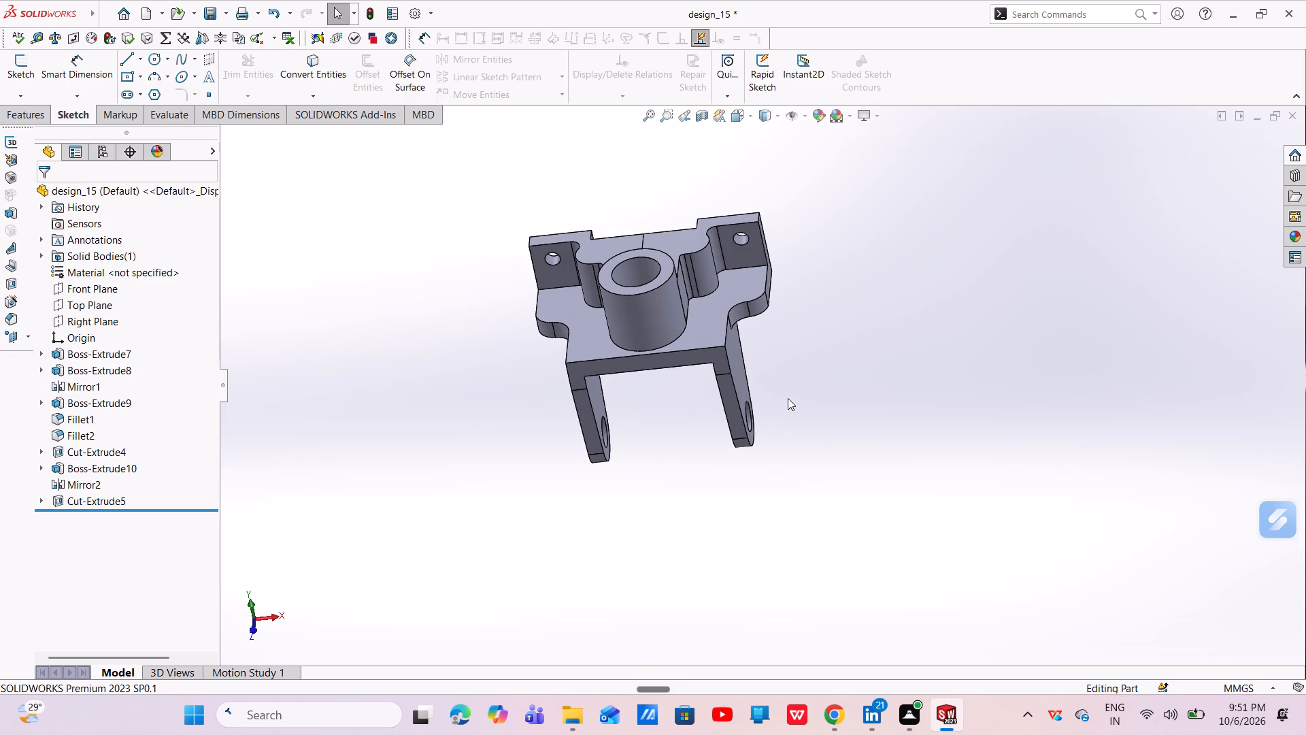
Examine the bracket's boss, lugs and rear face once more from several angles.
{"action": "middle_click_drag", "start_coordinate": [810, 445], "coordinate": [842, 464]}
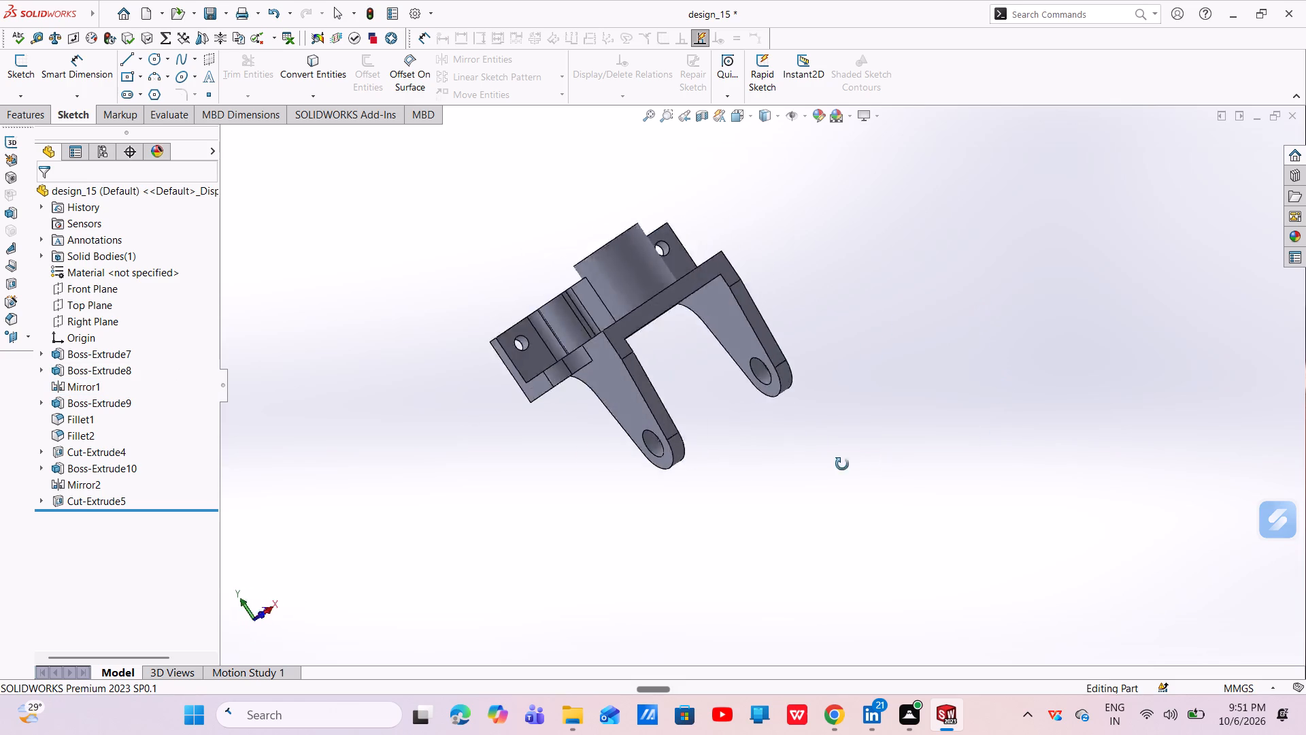
{"action": "middle_click_drag", "start_coordinate": [842, 464], "coordinate": [960, 462]}
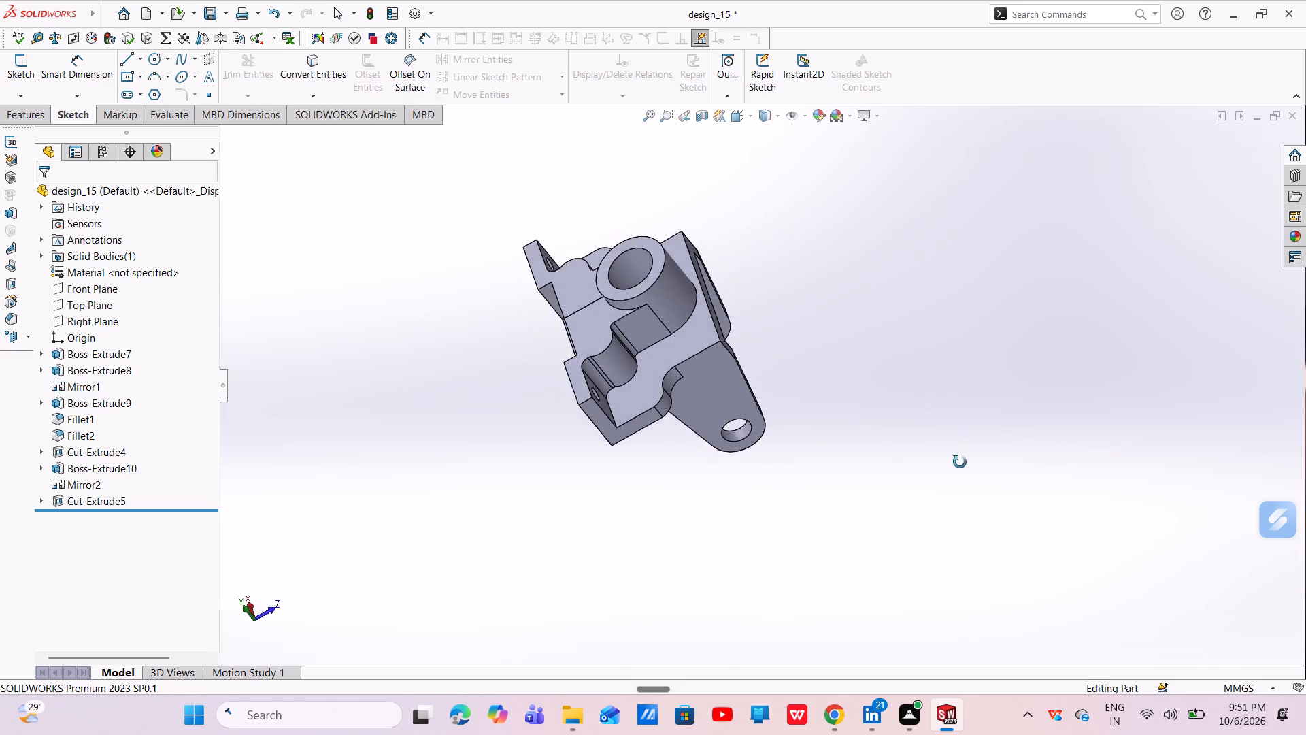
{"action": "middle_click_drag", "start_coordinate": [960, 462], "coordinate": [913, 512]}
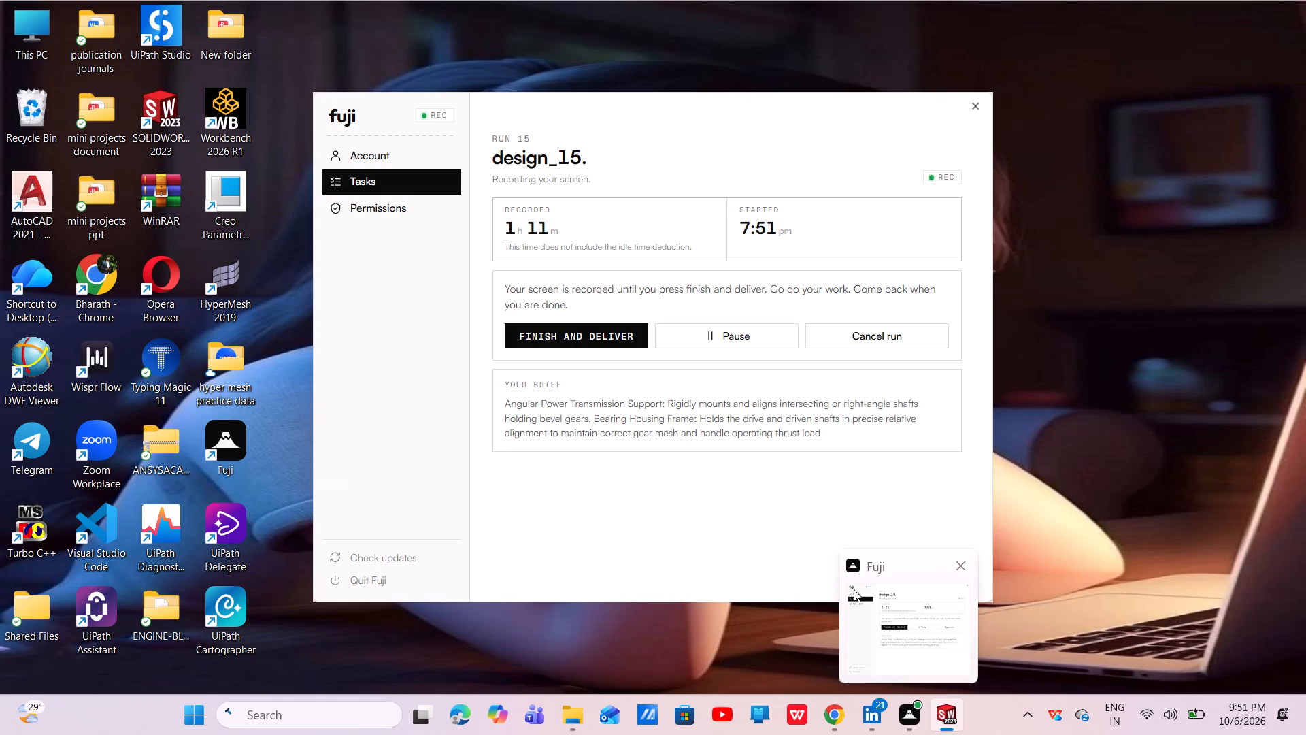
{"action": "scroll", "coordinate": [667, 448], "scroll_direction": "down", "scroll_amount": 3}
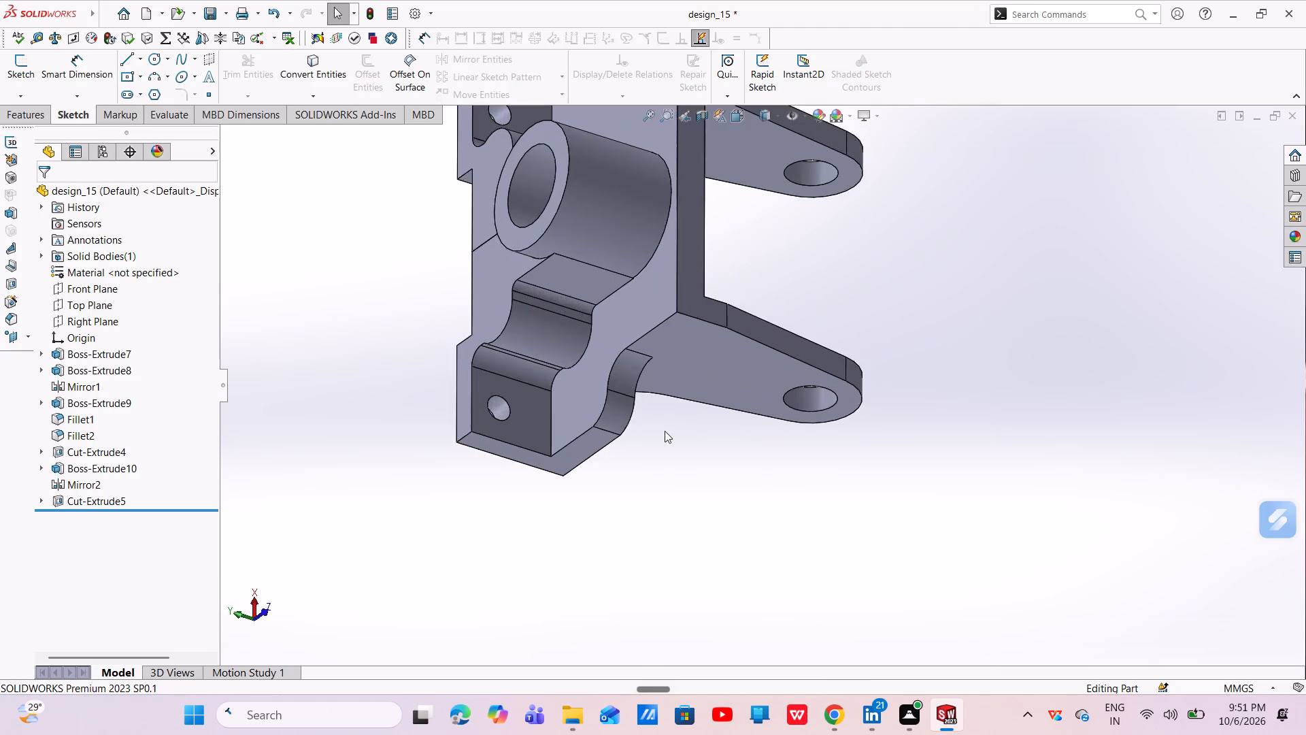
{"action": "scroll", "coordinate": [663, 427], "scroll_direction": "up", "scroll_amount": 6}
{"action": "middle_click_drag", "start_coordinate": [660, 406], "coordinate": [975, 419]}
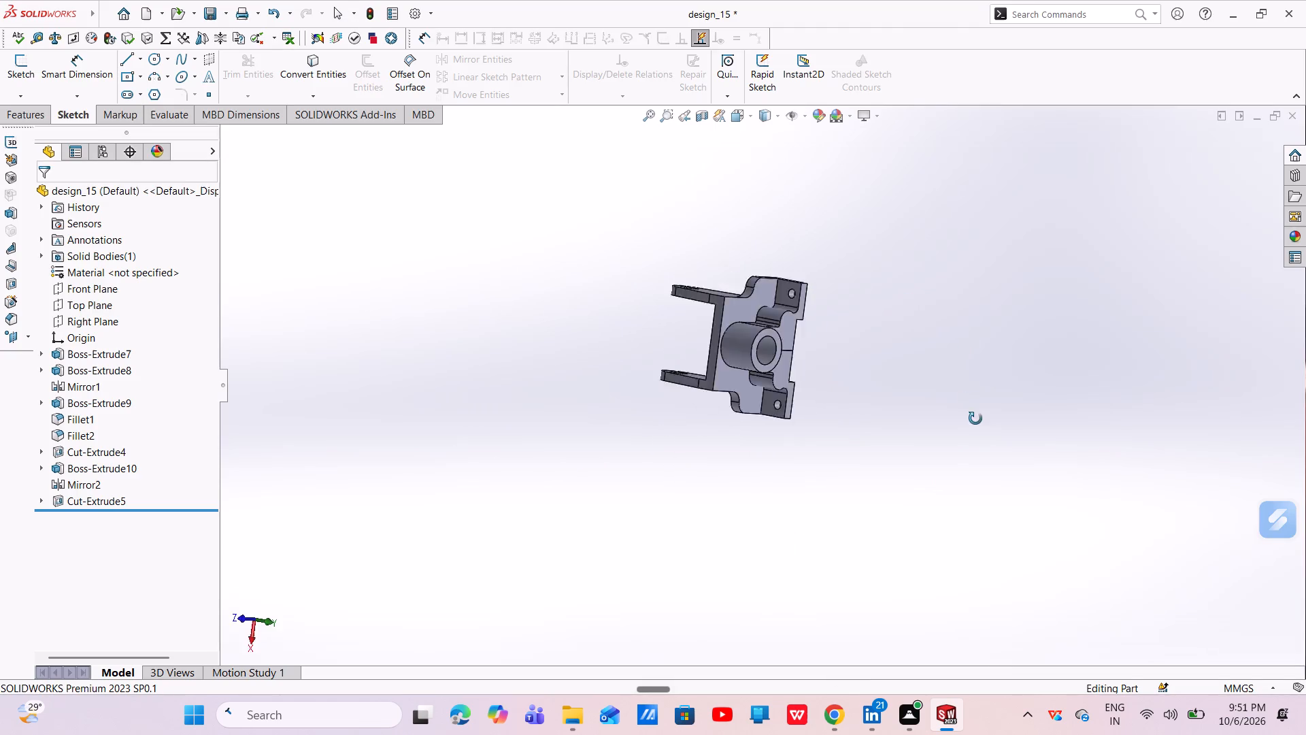
{"action": "middle_click_drag", "start_coordinate": [975, 419], "coordinate": [880, 518]}
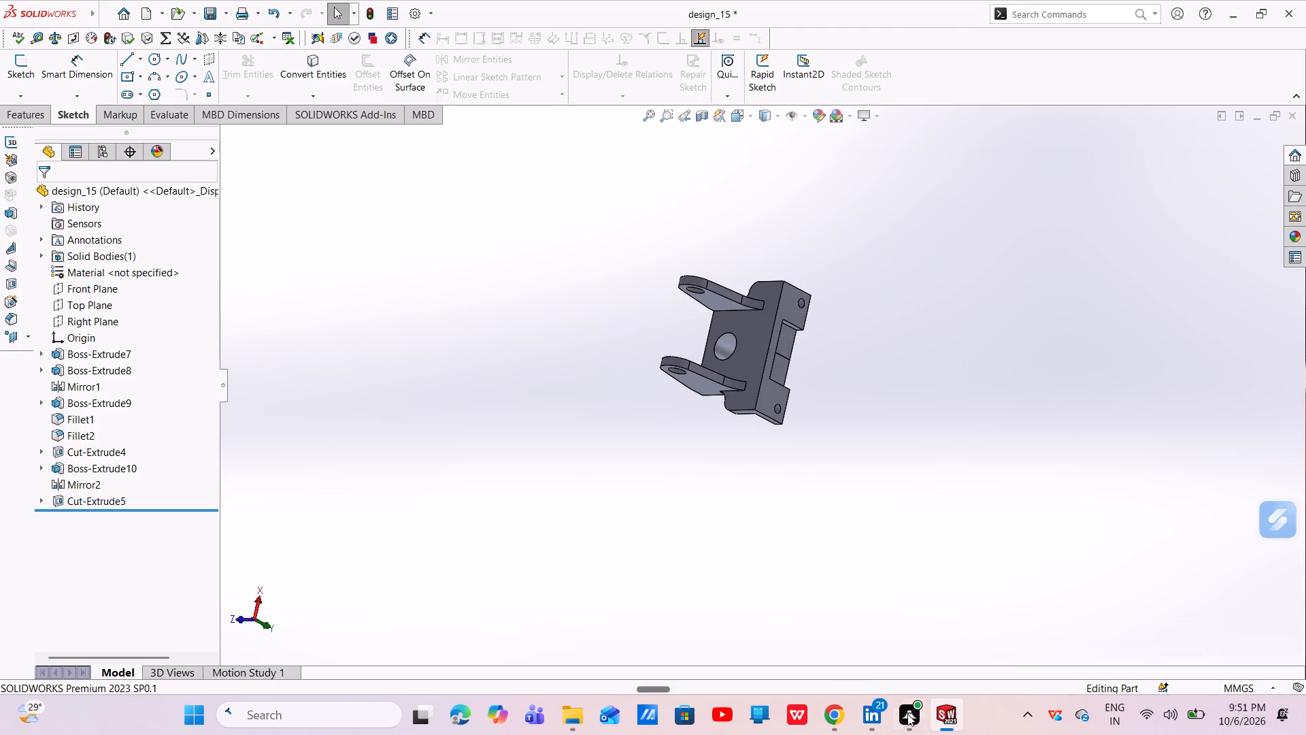